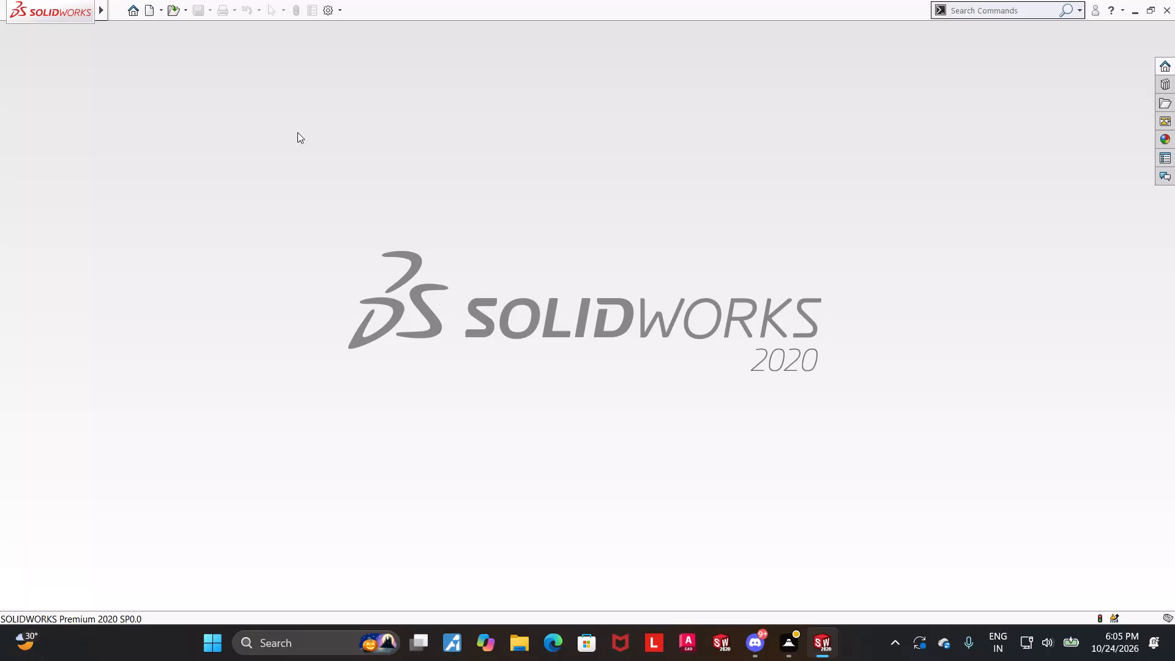
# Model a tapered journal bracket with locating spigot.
# Create a new part document.
pyautogui.click(150, 17)
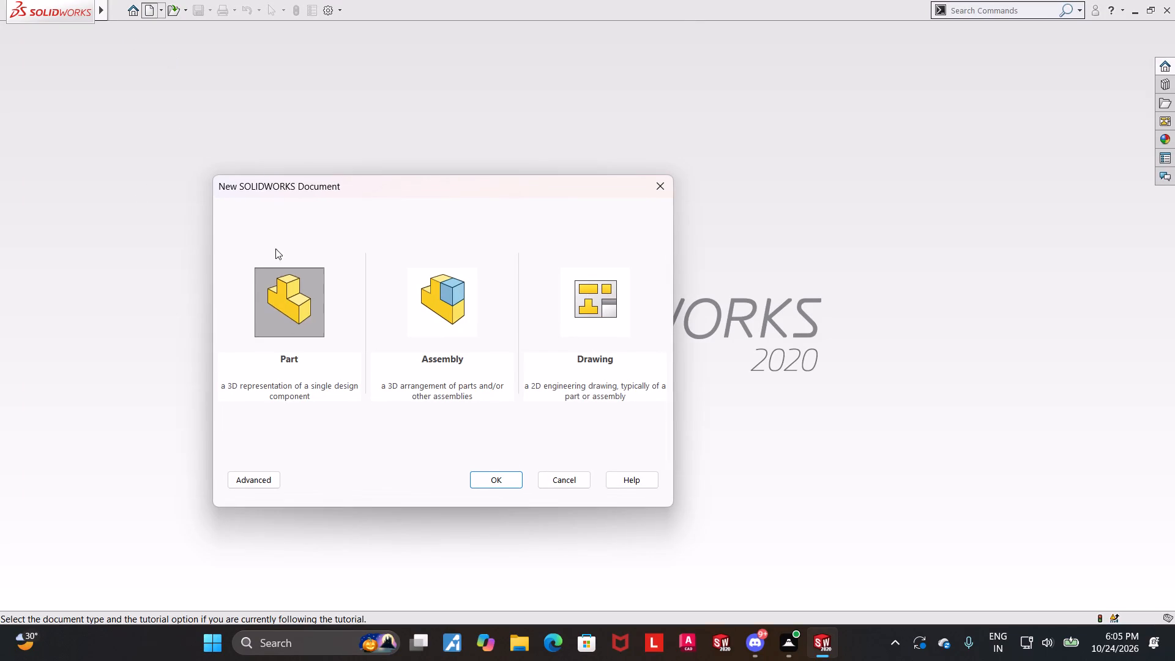
pyautogui.click(274, 277)
pyautogui.doubleClick(282, 299)
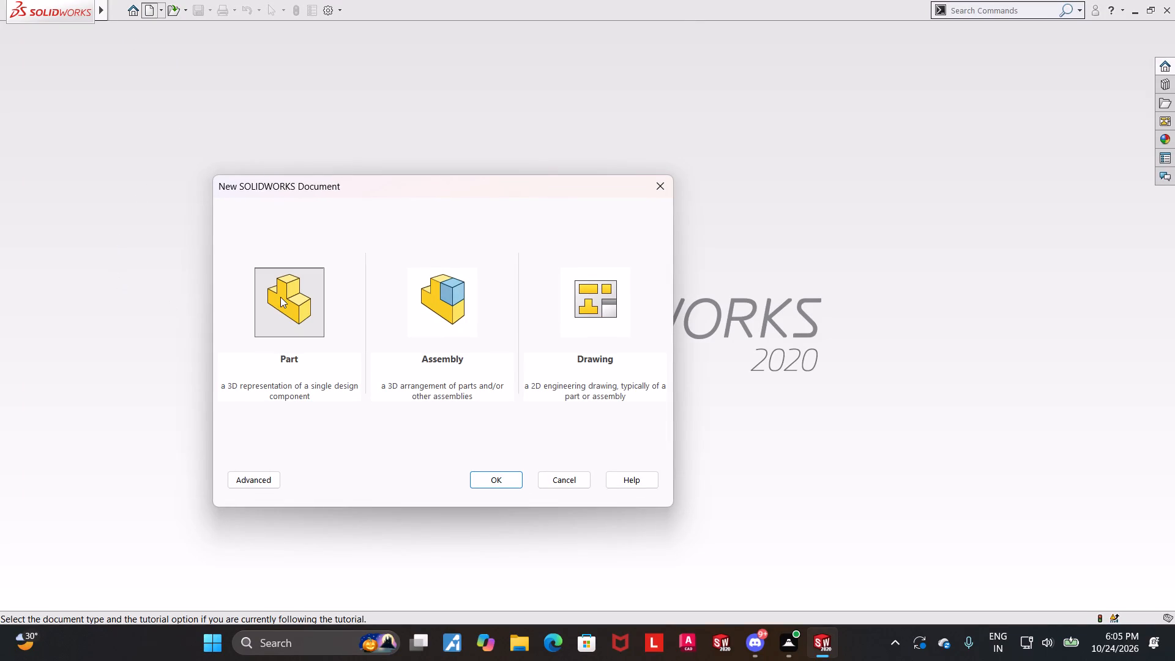
pyautogui.doubleClick(280, 297)
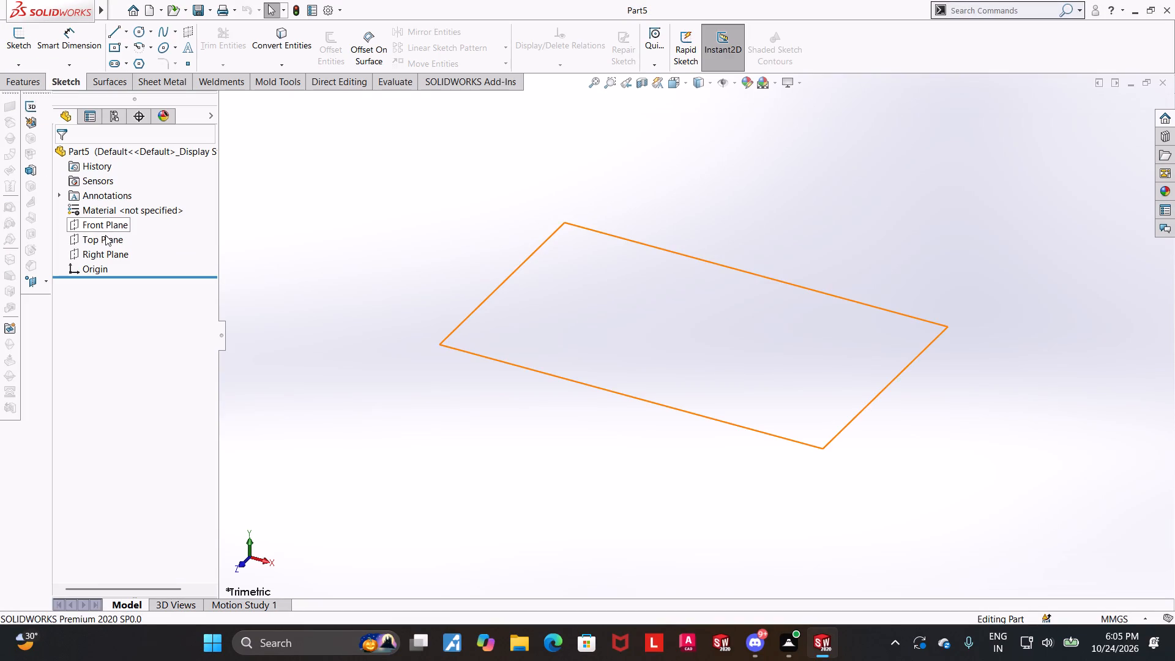
# Sketch a center rectangle about 112 mm high on the Top Plane, centred on the origin.
pyautogui.click(105, 235)
pyautogui.click(118, 220)
pyautogui.click(117, 47)
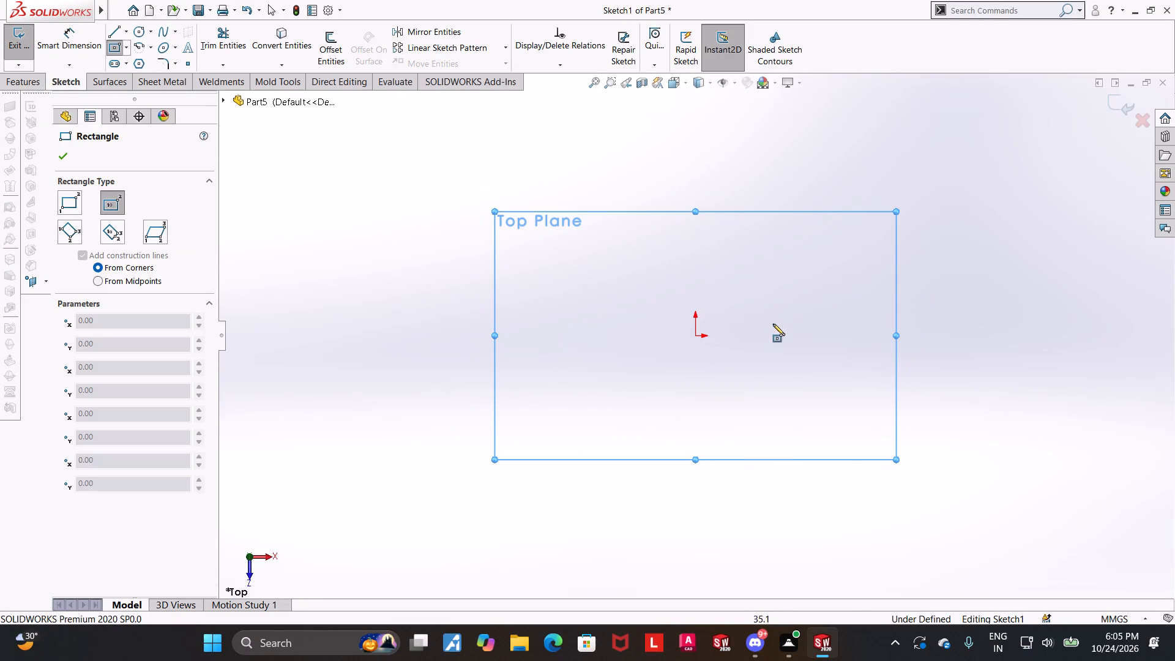
pyautogui.click(695, 335)
pyautogui.click(867, 209)
pyautogui.press('Escape')
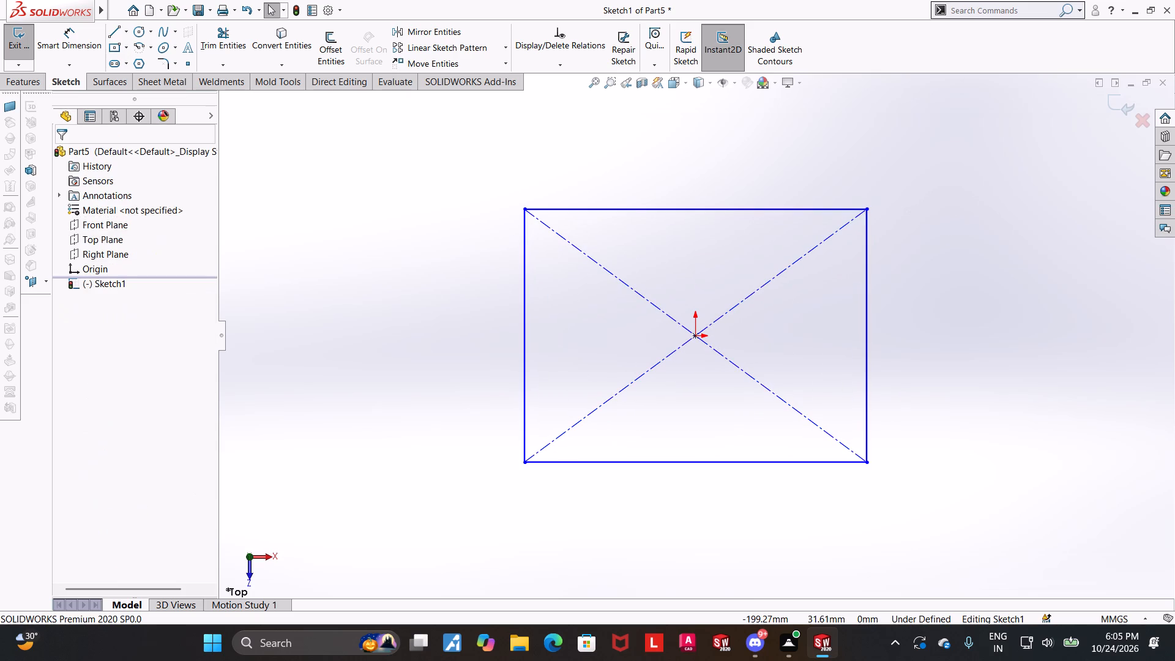
# Add 14 mm sketch fillets to the two corners on the rectangle's negative-X side.
pyautogui.click(163, 61)
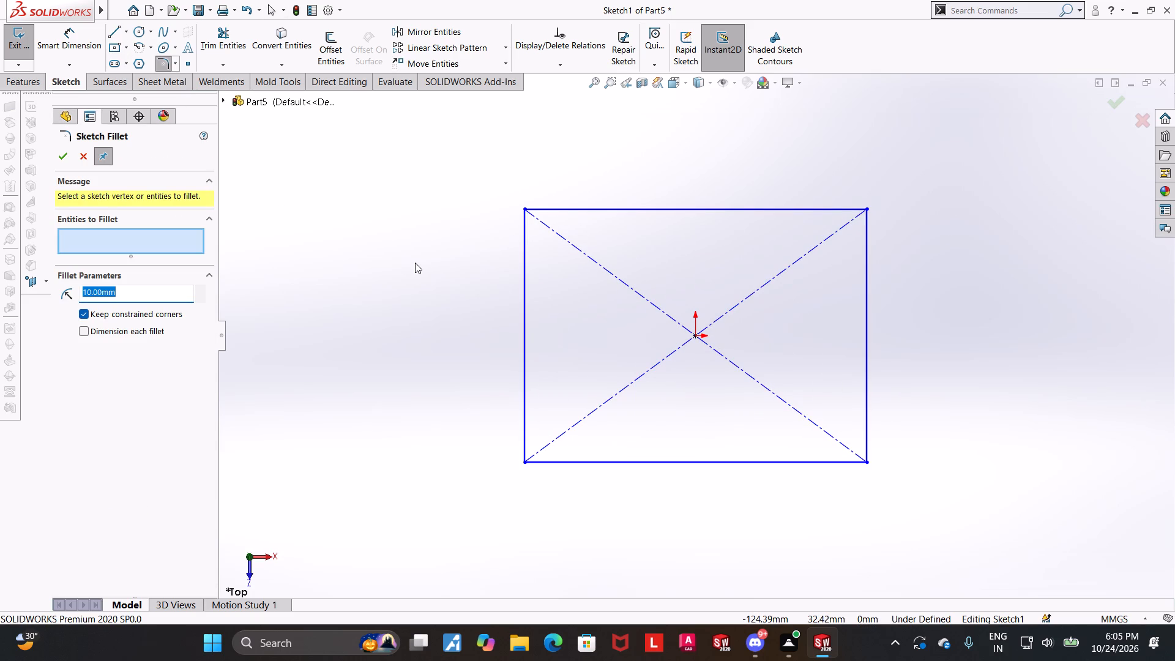
pyautogui.write('14')
pyautogui.press('Return')
pyautogui.click(526, 209)
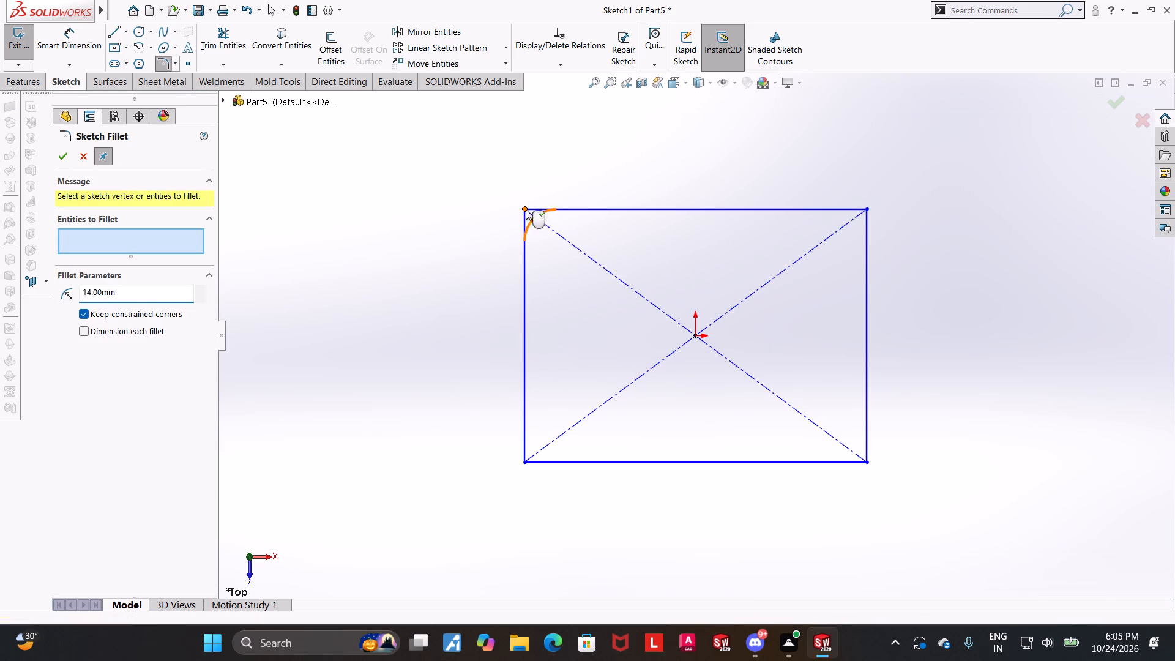
pyautogui.click(526, 460)
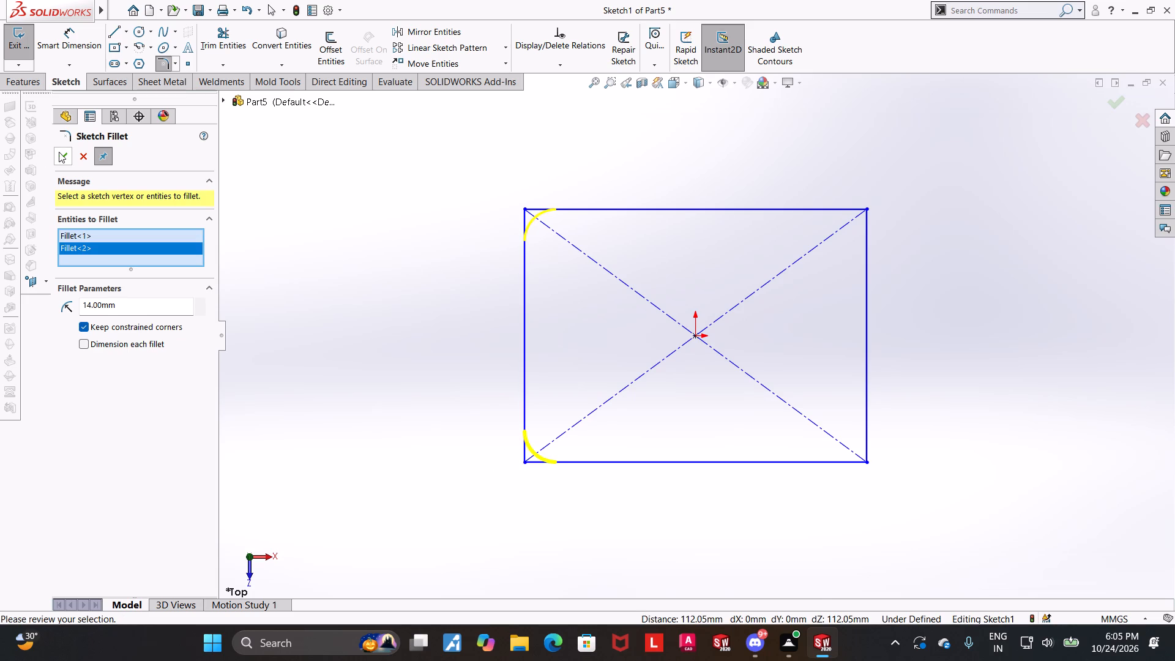
pyautogui.click(59, 152)
pyautogui.click(346, 244)
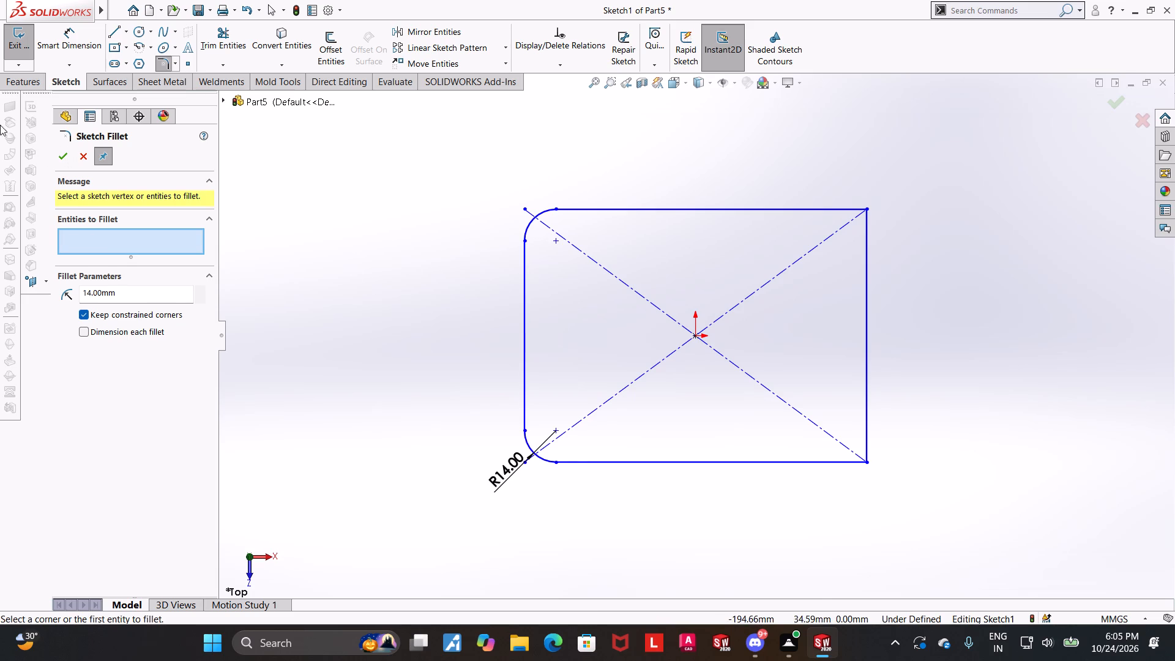
pyautogui.click(59, 155)
pyautogui.click(977, 324)
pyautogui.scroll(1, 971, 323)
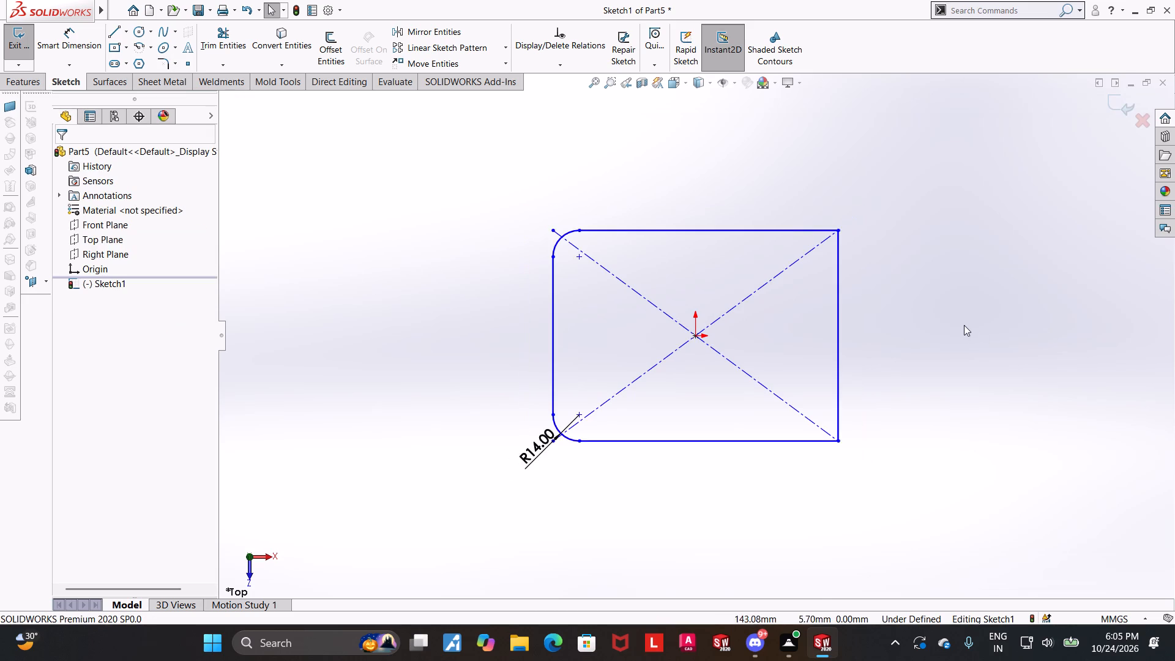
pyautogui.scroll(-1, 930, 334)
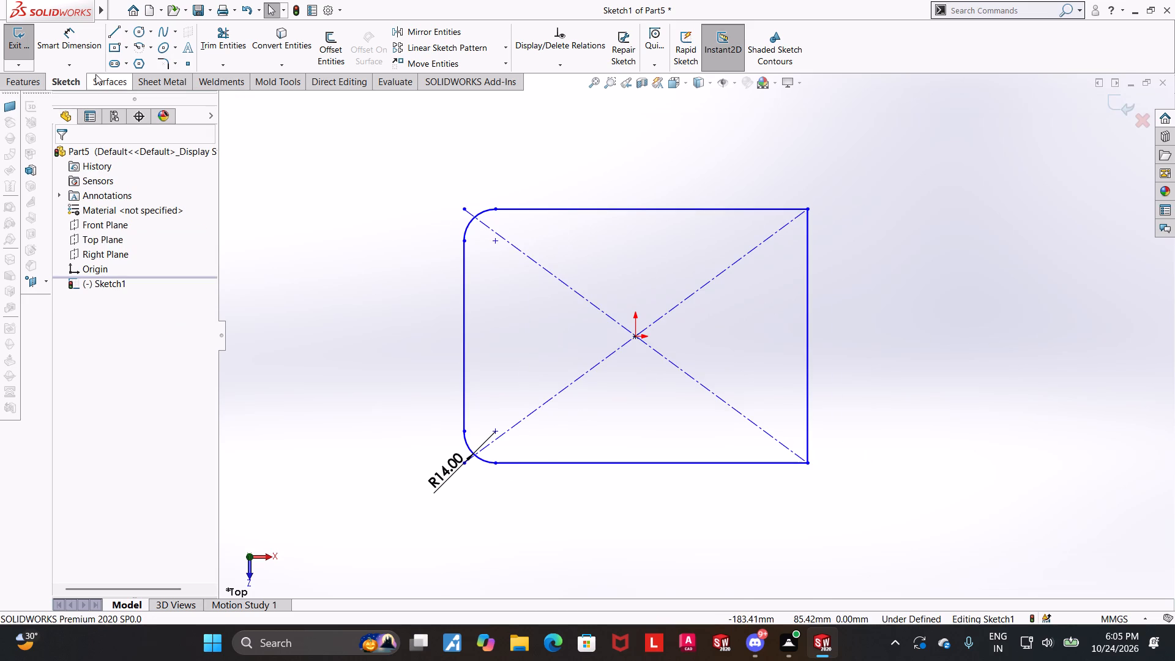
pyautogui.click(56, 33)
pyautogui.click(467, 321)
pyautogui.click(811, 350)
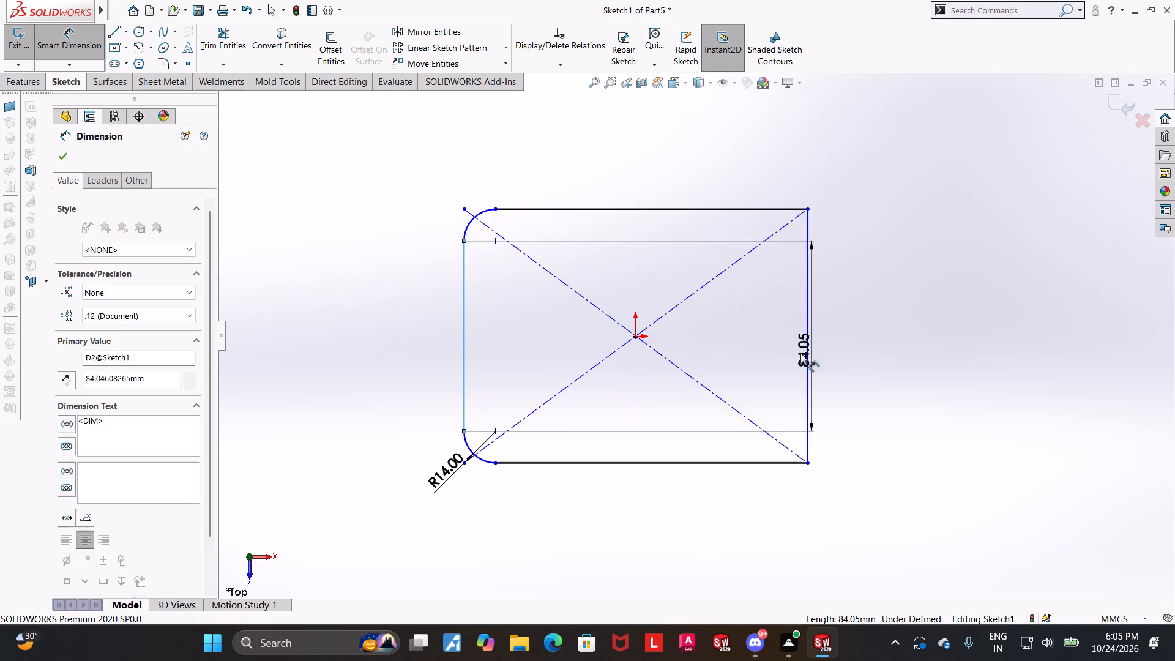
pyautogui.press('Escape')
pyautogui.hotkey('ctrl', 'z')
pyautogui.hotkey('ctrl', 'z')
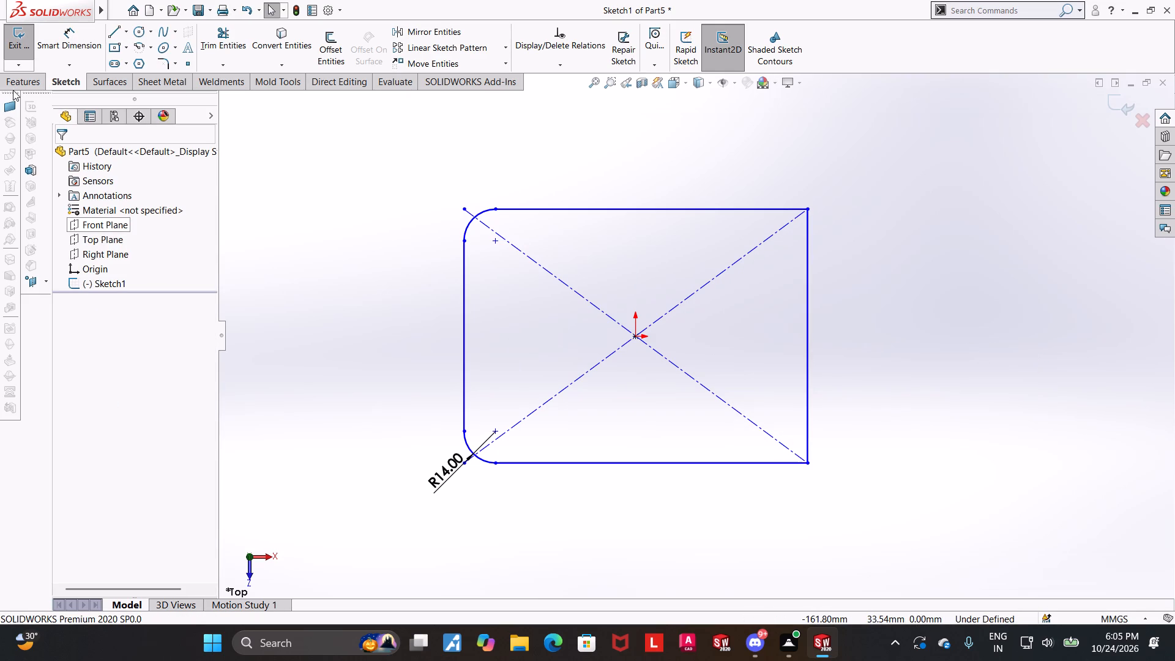
# Dimension the distance between the rectangle's two vertical edges as 125 mm.
pyautogui.click(86, 40)
pyautogui.click(461, 332)
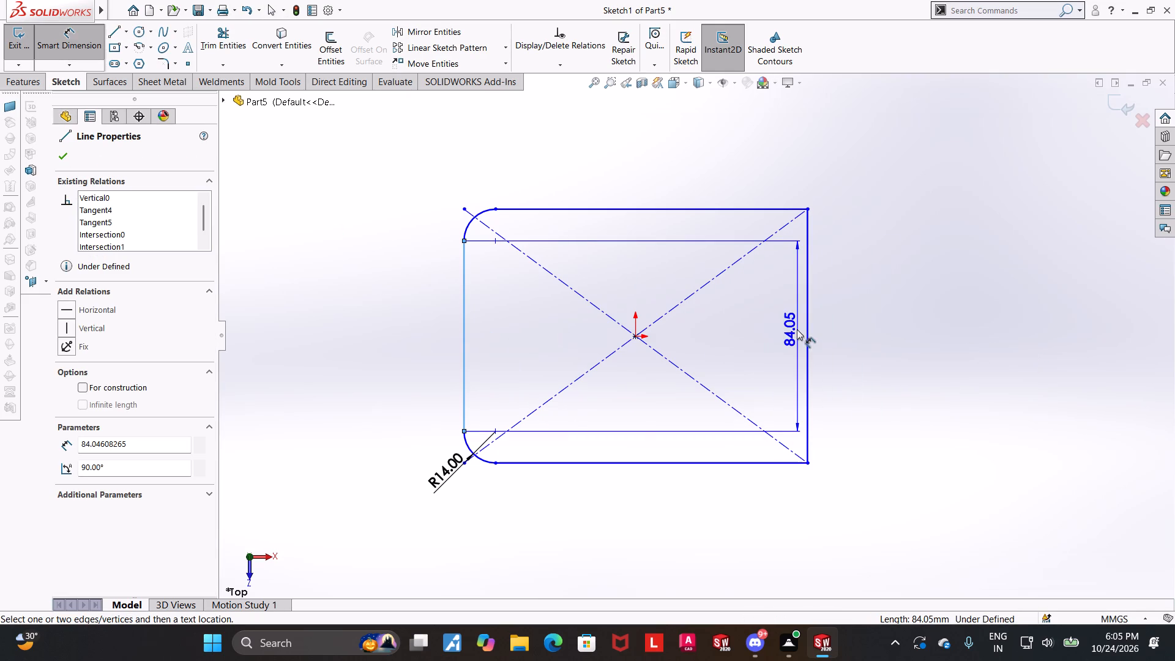
pyautogui.click(806, 334)
pyautogui.click(748, 535)
pyautogui.write('125')
pyautogui.press('Return')
pyautogui.press('Escape')
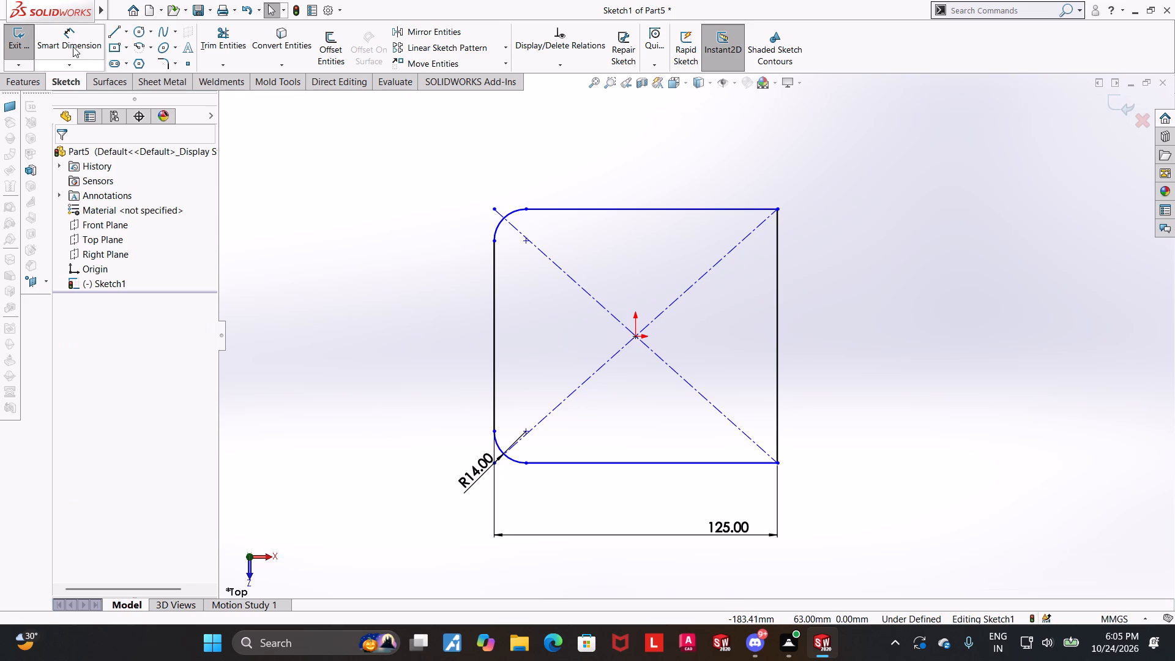
# Dimension the distance between the rectangle's two horizontal edges as 100 mm and exit the sketch.
pyautogui.click(72, 45)
pyautogui.click(723, 211)
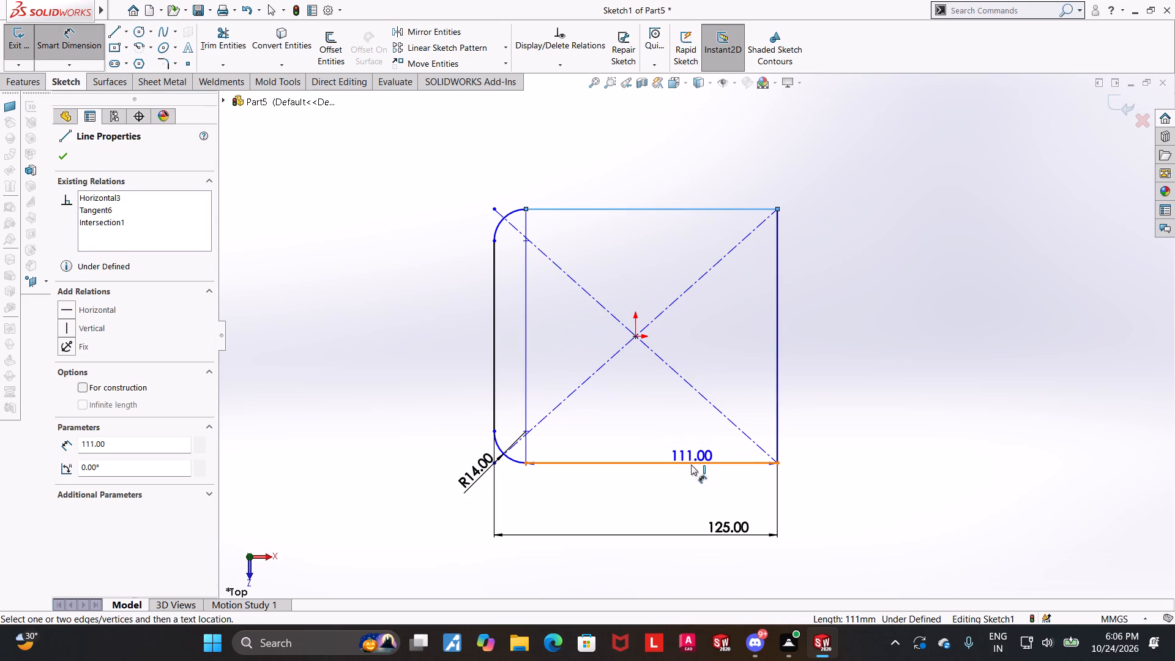
pyautogui.click(691, 465)
pyautogui.click(857, 408)
pyautogui.write('100')
pyautogui.press('Return')
pyautogui.press('Escape')
pyautogui.click(1050, 335)
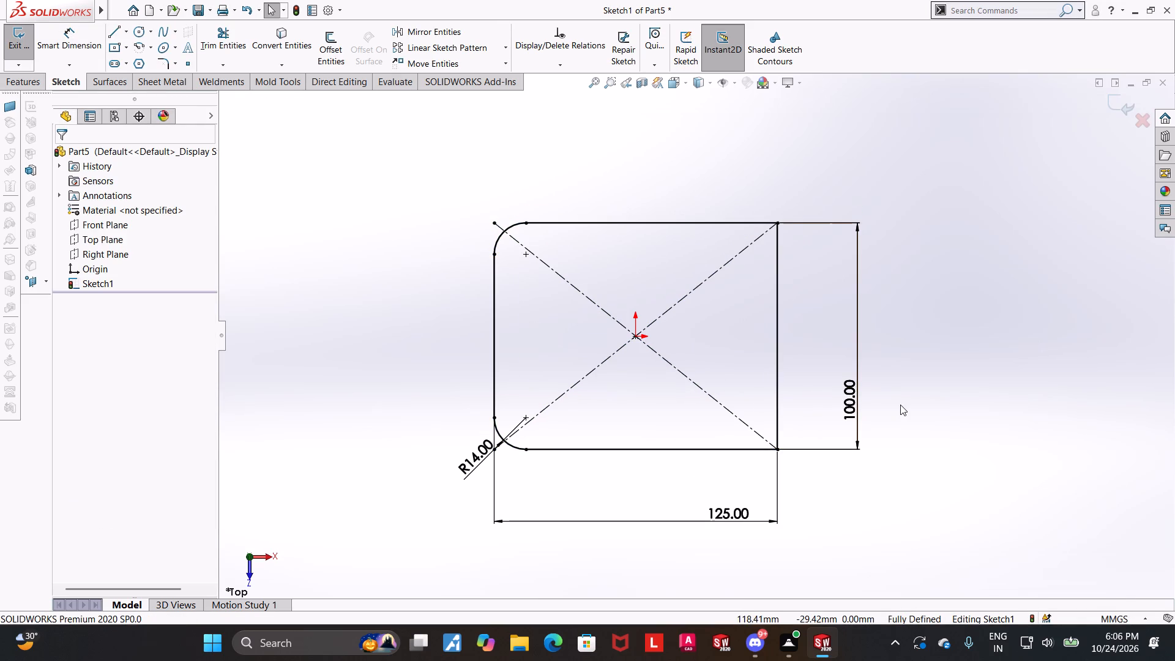
pyautogui.scroll(-1, 894, 412)
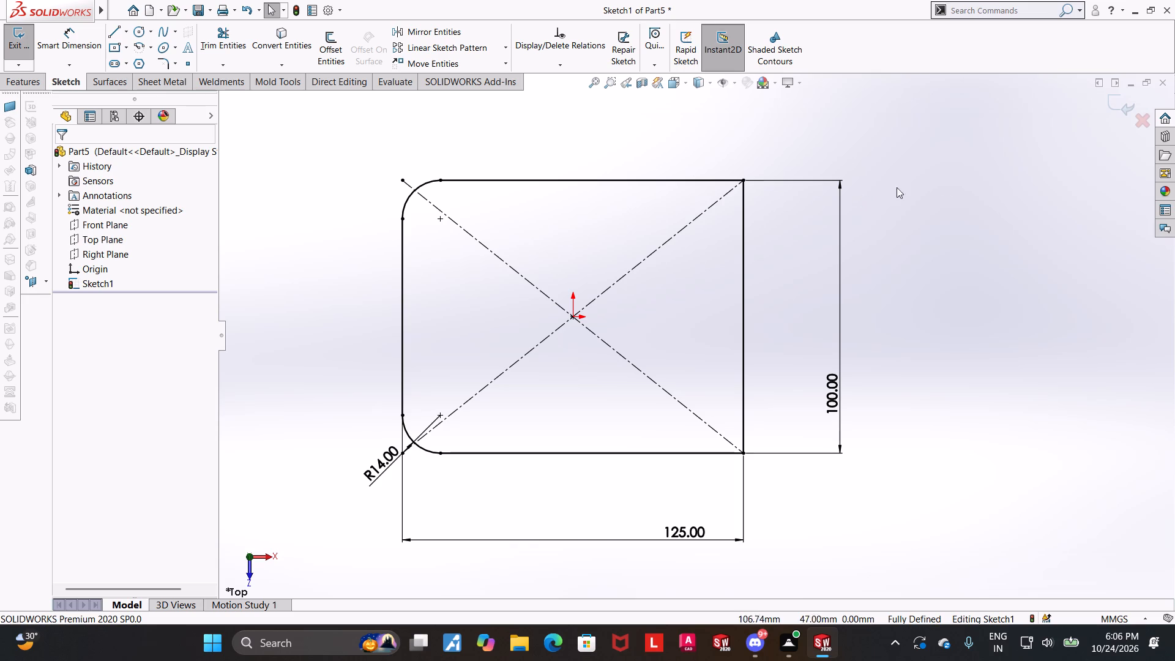
pyautogui.click(1121, 107)
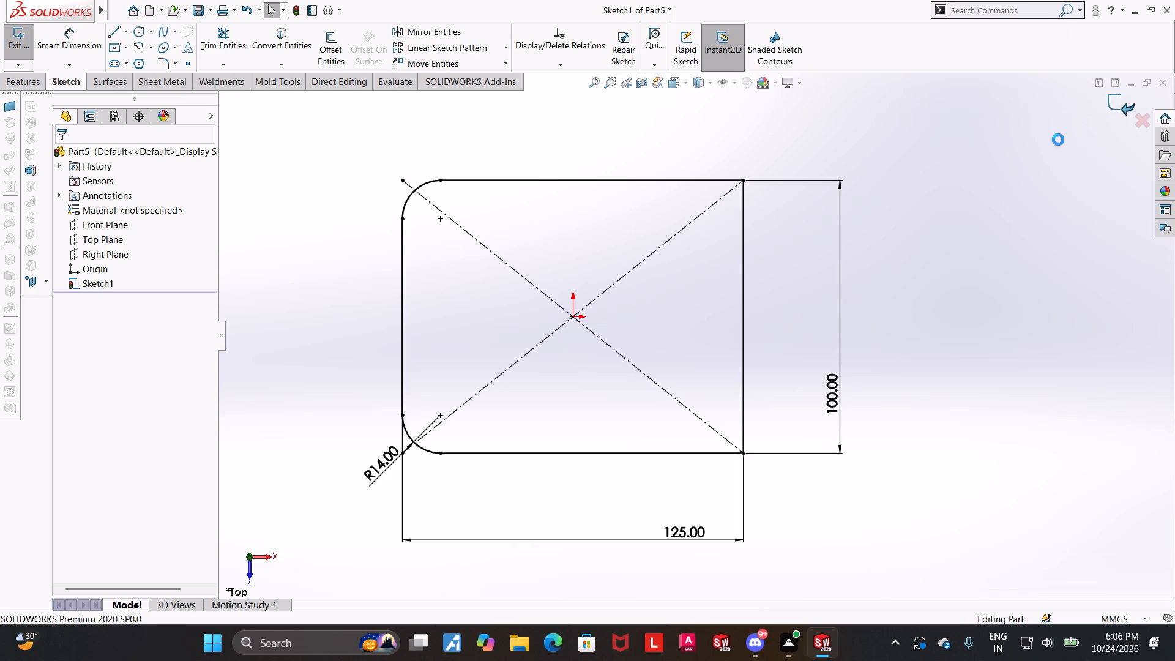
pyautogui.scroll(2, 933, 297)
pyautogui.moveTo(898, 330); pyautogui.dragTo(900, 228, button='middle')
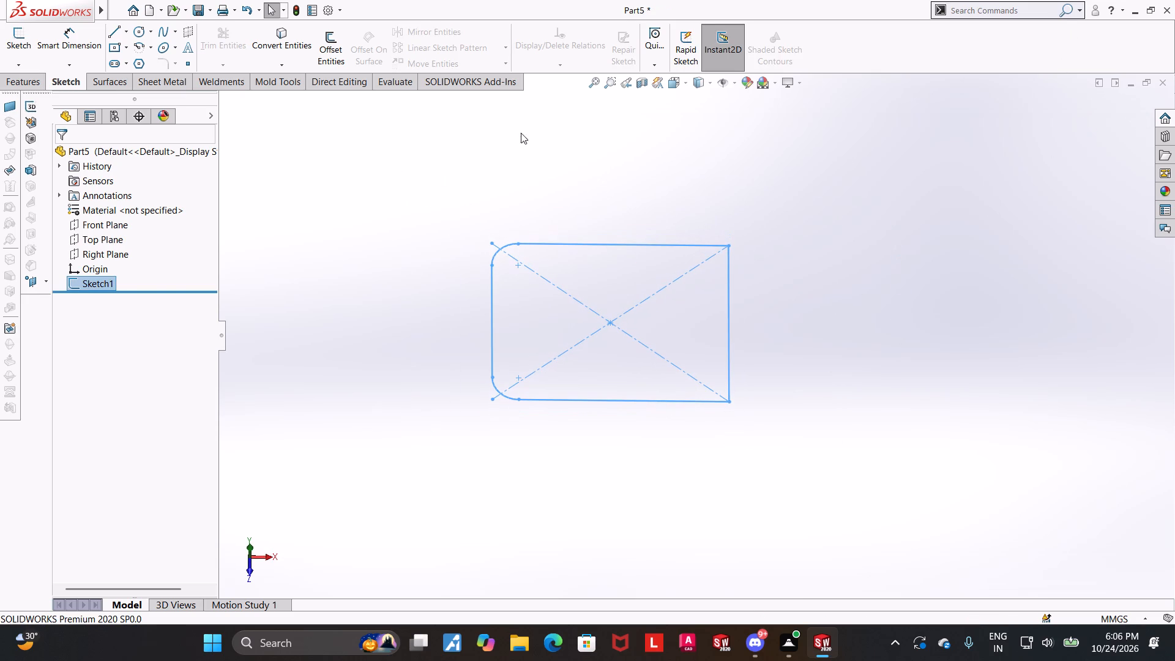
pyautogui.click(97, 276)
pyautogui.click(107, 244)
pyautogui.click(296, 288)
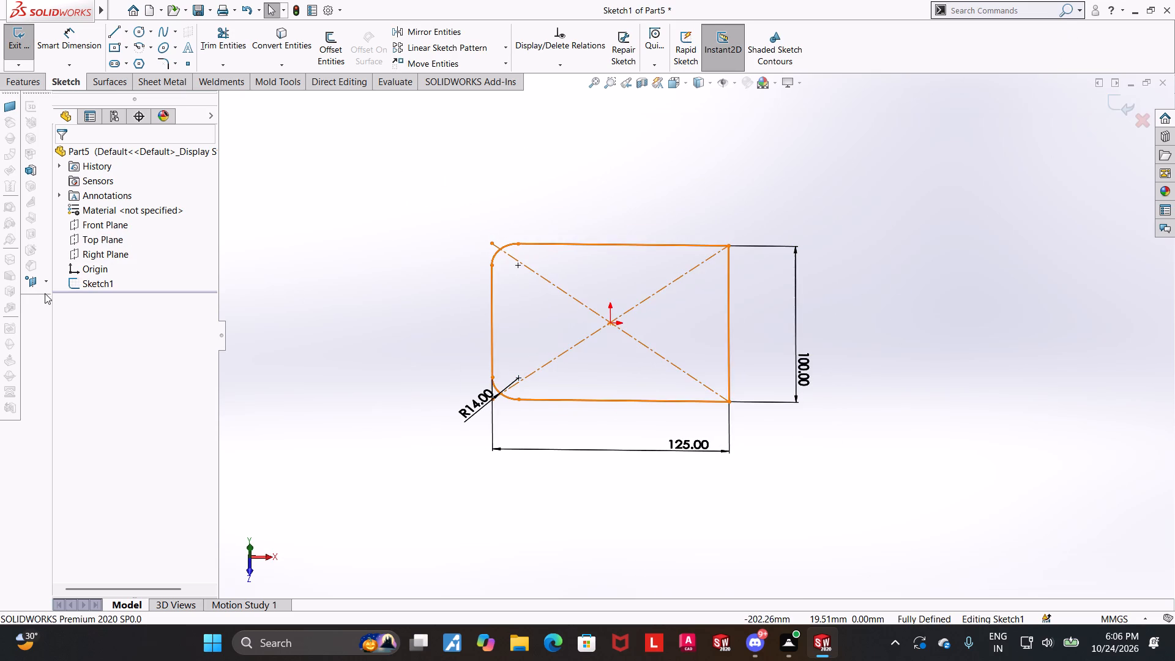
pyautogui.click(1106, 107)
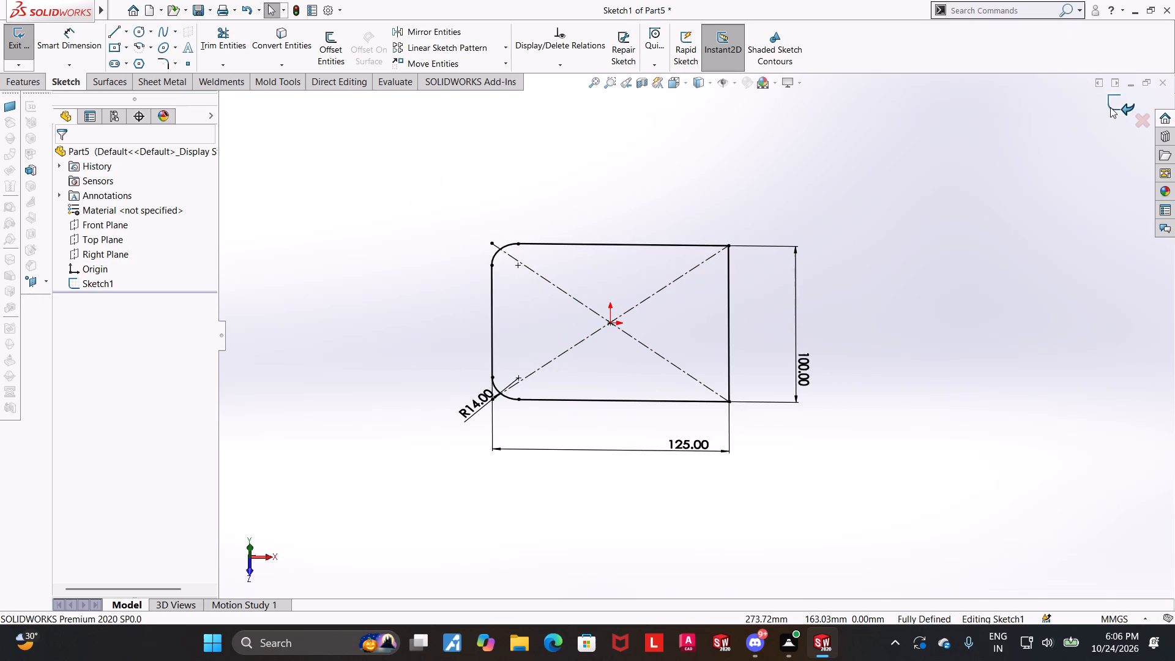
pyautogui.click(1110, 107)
# Extrude the rounded rectangle sketch as a blind boss 12 mm deep.
pyautogui.click(94, 277)
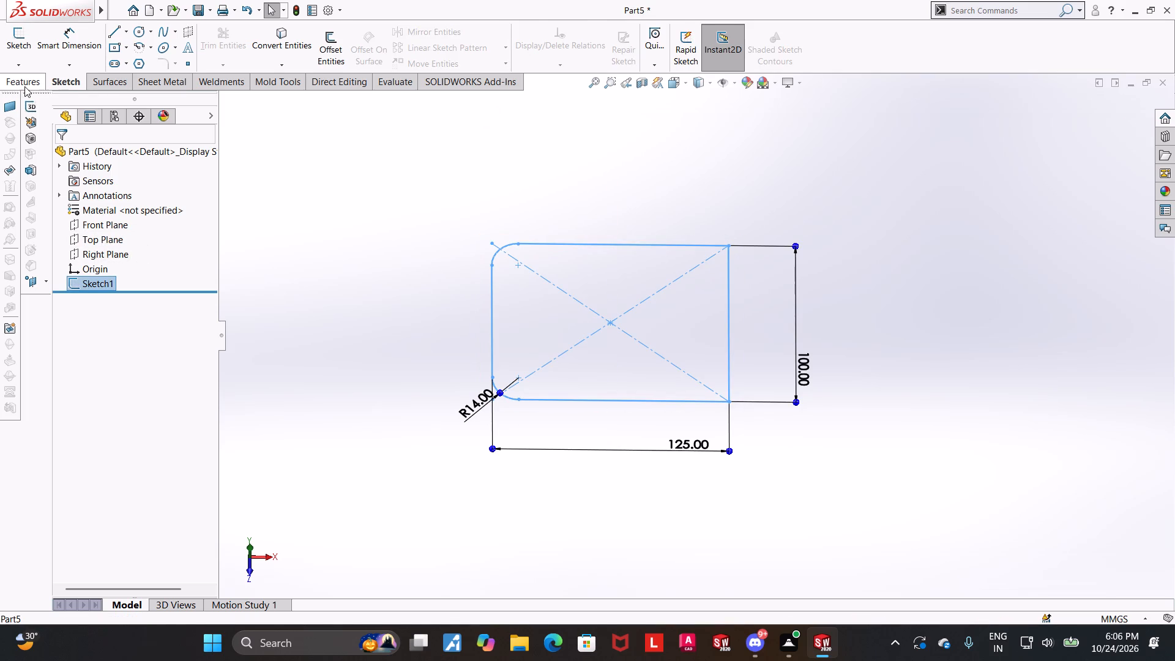
pyautogui.click(24, 86)
pyautogui.click(20, 48)
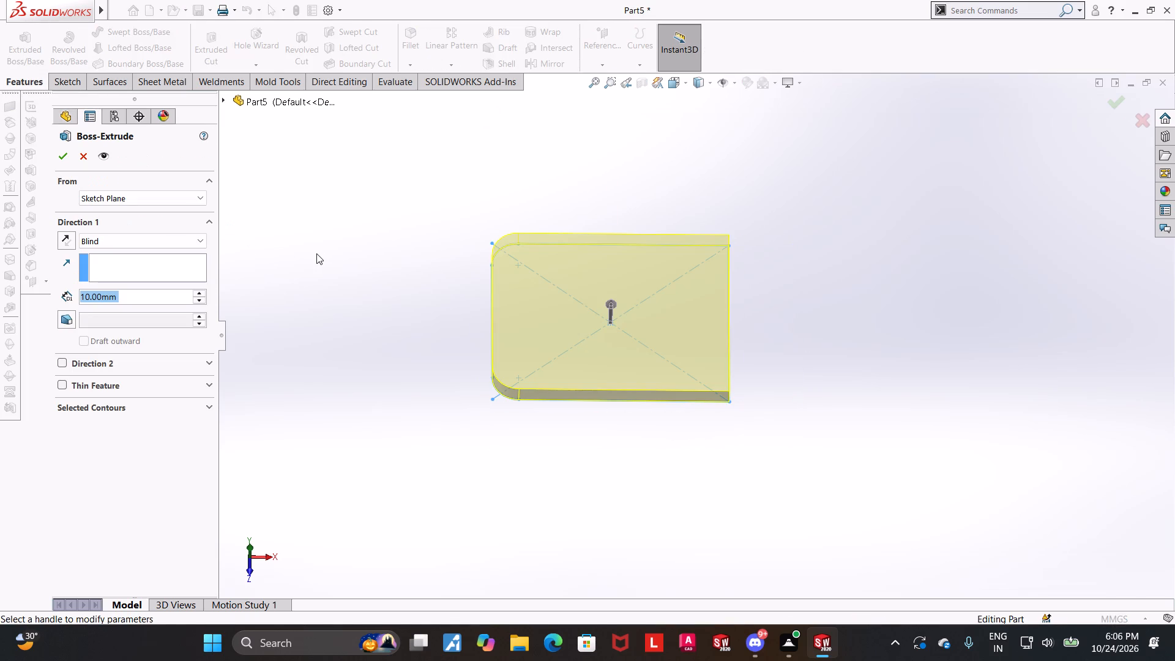
pyautogui.write('12')
pyautogui.press('Return')
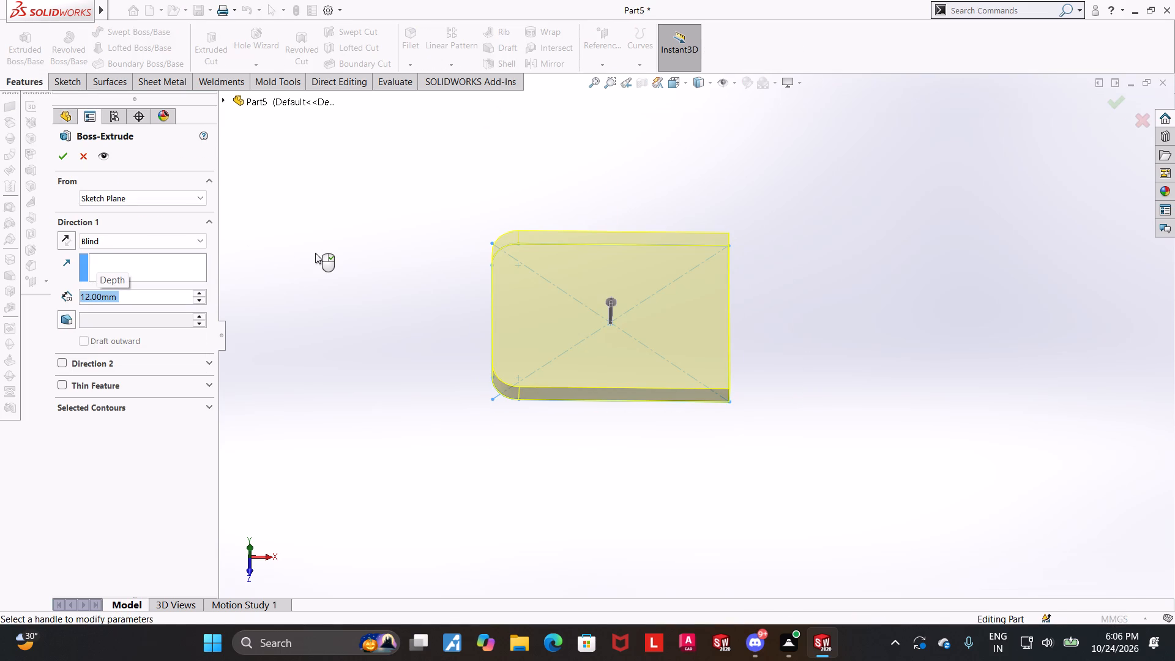
pyautogui.click(65, 154)
pyautogui.click(570, 193)
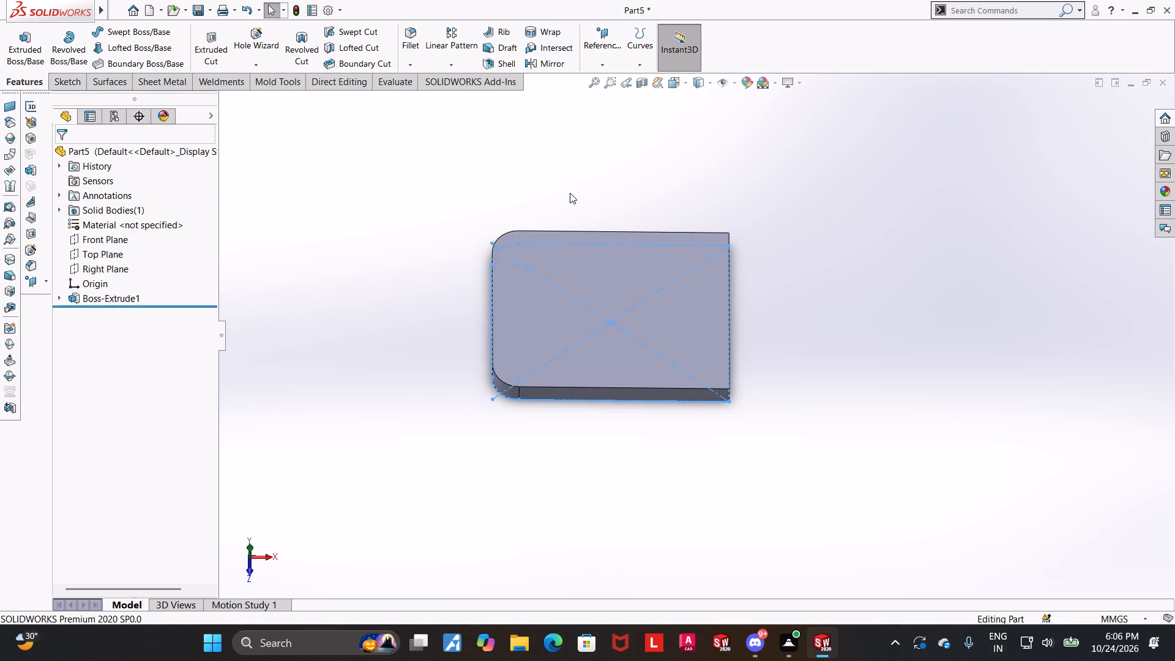
# On the plate's end face opposite the rounded corners, sketch a closed arch above the top edge with about 29 mm sides and about 20.5 mm arc radius.
pyautogui.moveTo(782, 231); pyautogui.dragTo(717, 195, button='middle')
pyautogui.click(696, 306)
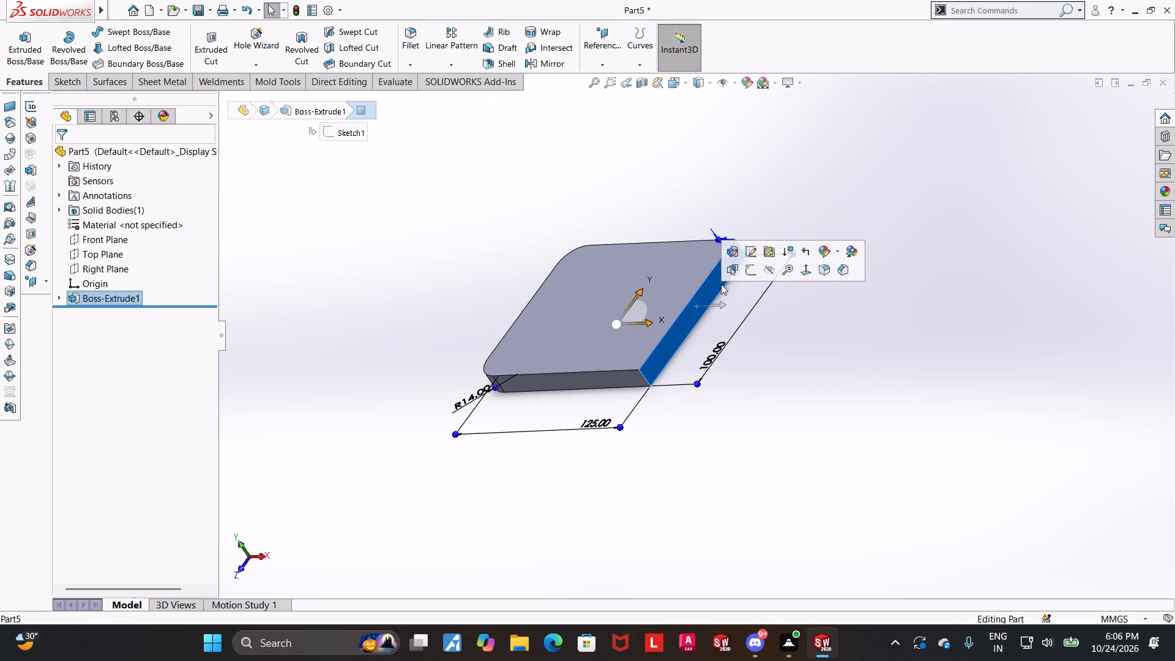
pyautogui.click(747, 267)
pyautogui.click(97, 316)
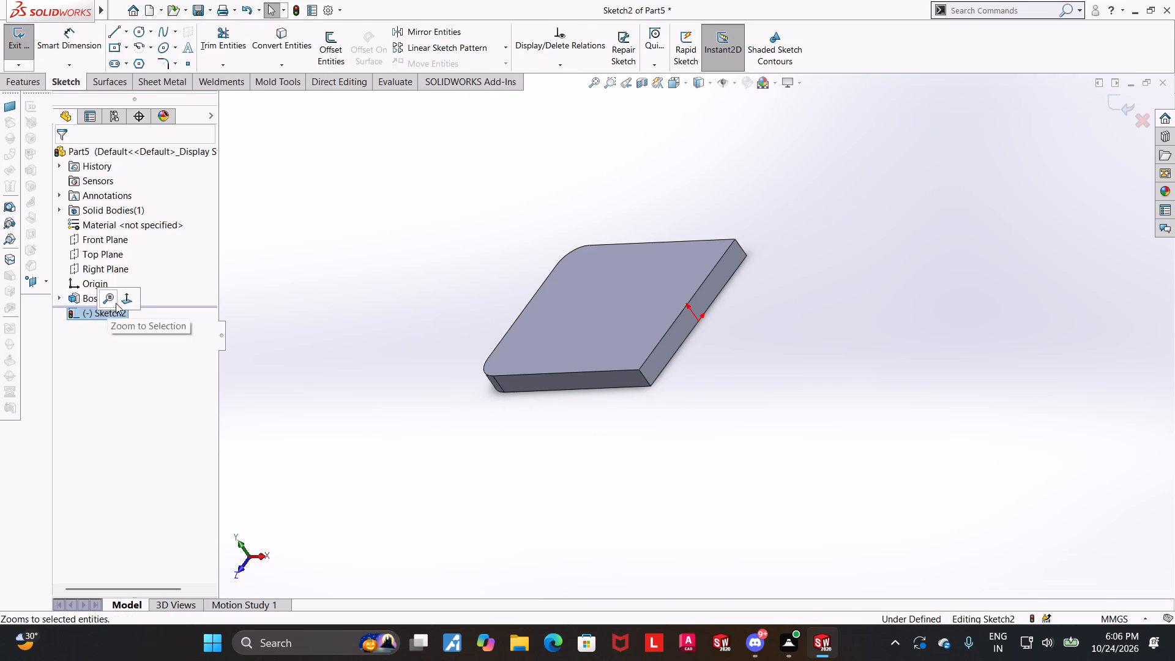
pyautogui.click(122, 302)
pyautogui.click(118, 25)
pyautogui.scroll(4, 849, 291)
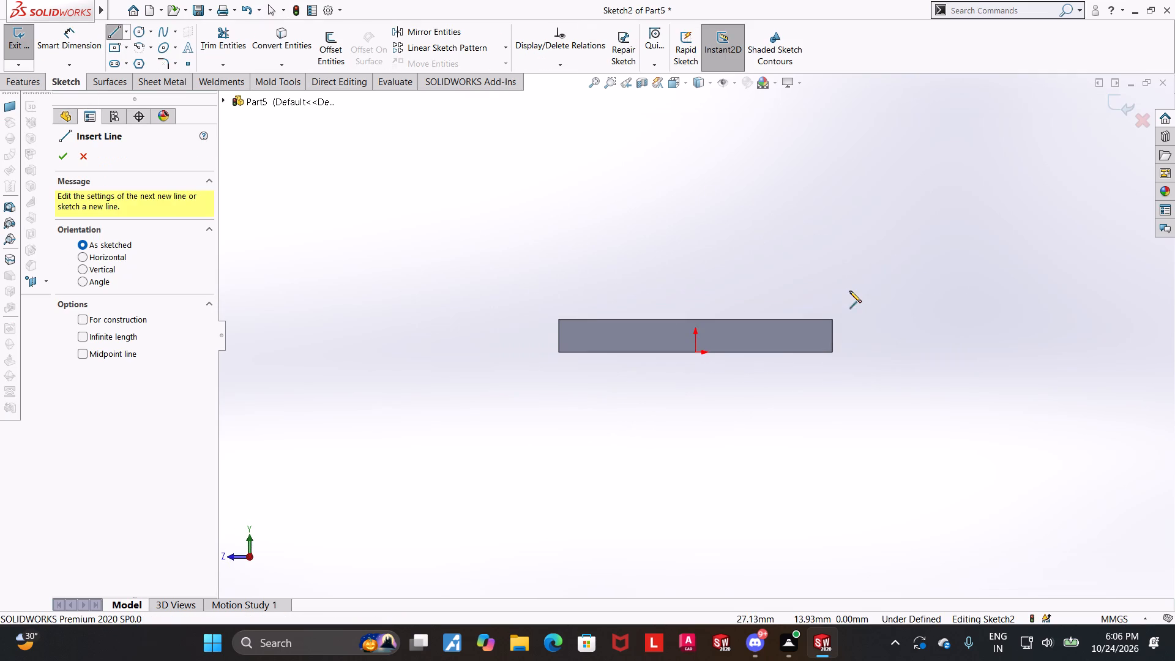
pyautogui.scroll(-3, 807, 230)
pyautogui.click(489, 403)
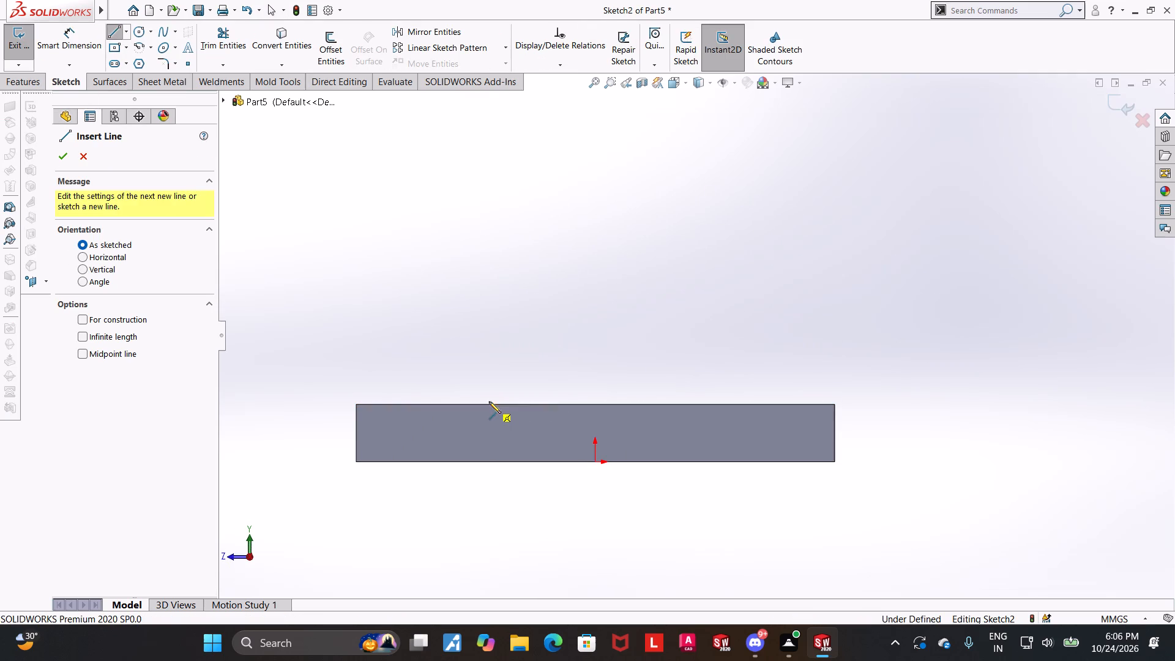
pyautogui.click(491, 266)
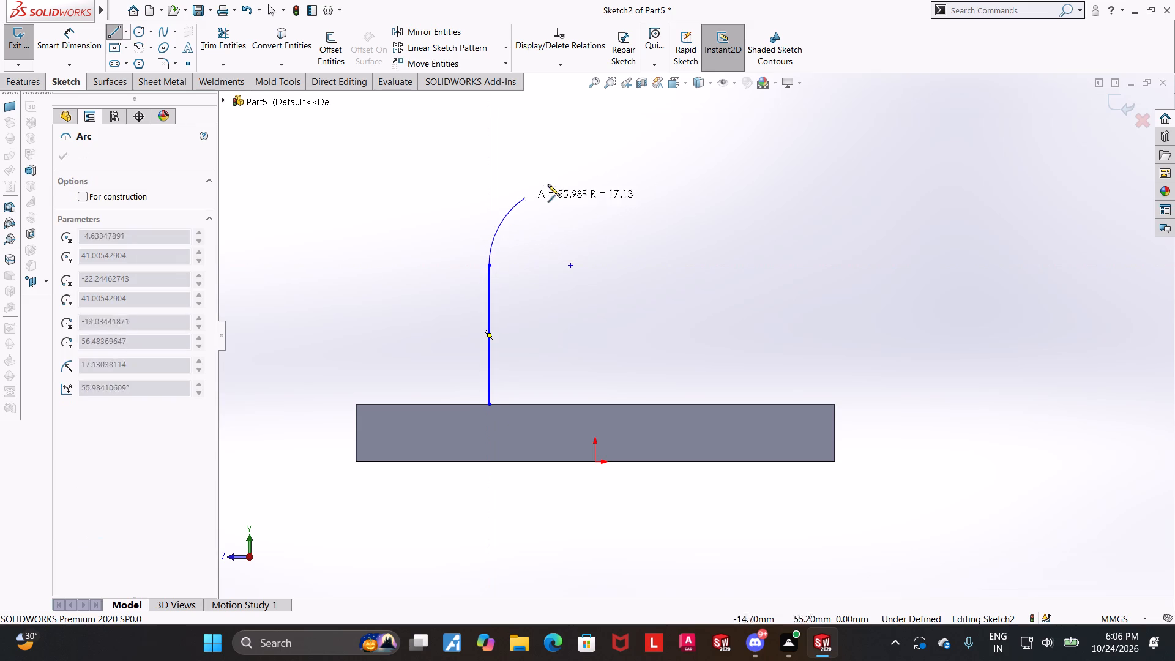
pyautogui.click(685, 268)
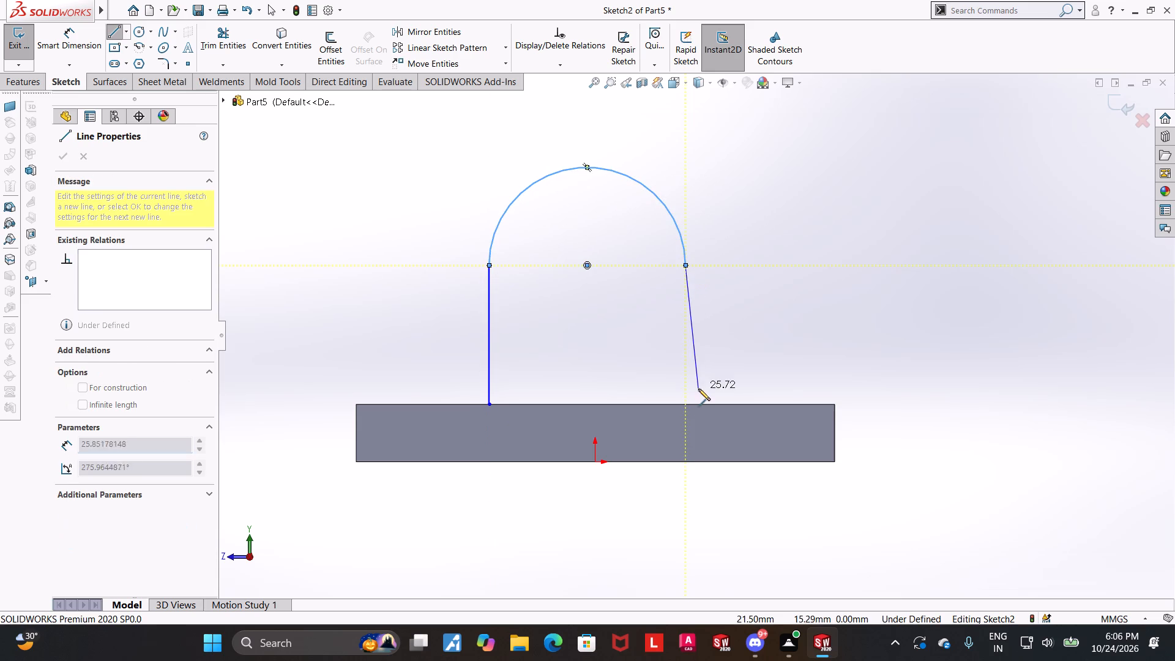
pyautogui.click(686, 408)
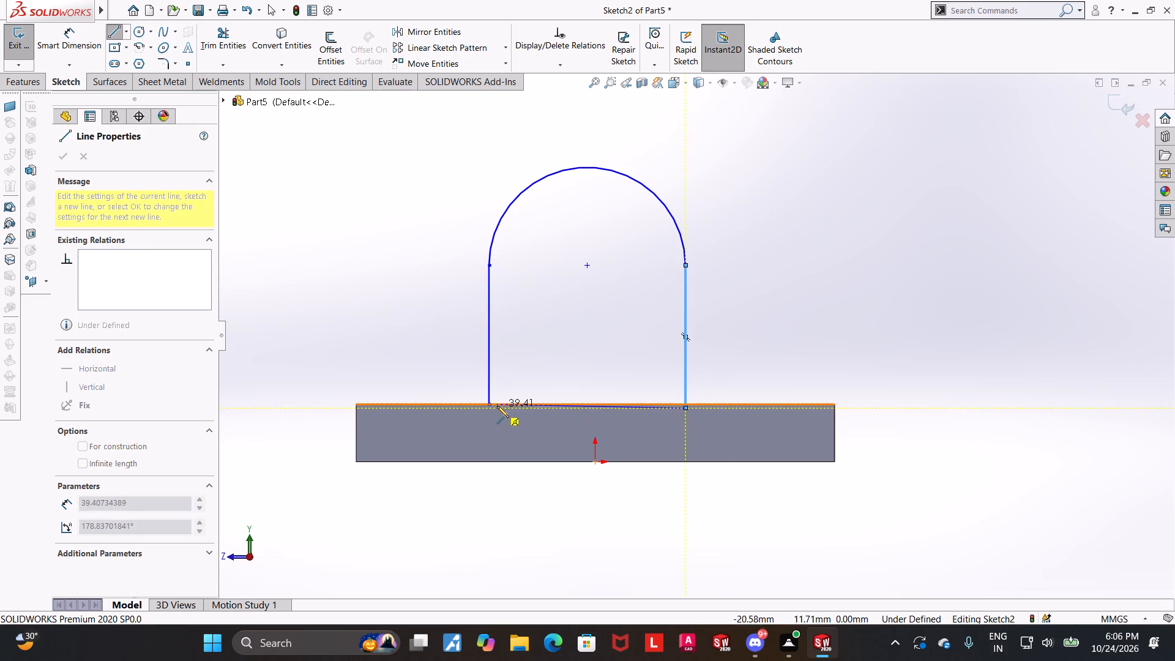
pyautogui.click(488, 404)
pyautogui.press('Escape')
pyautogui.press('Escape')
# Align the arch's arc centre vertically with the sketch origin.
pyautogui.click(589, 266)
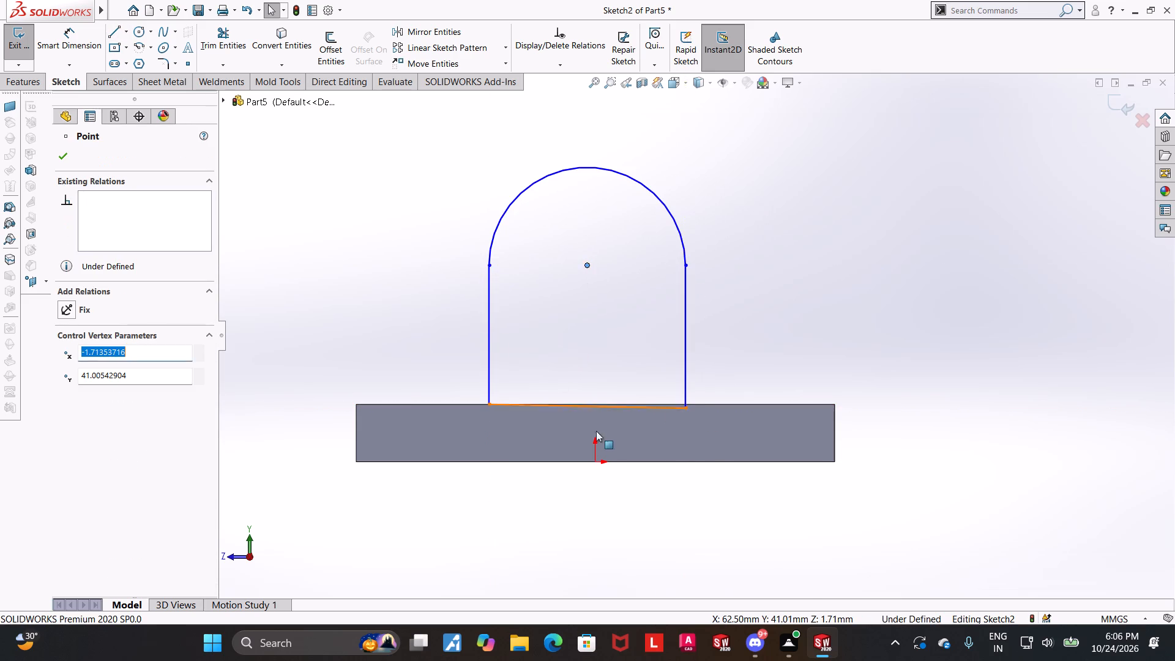
pyautogui.keyDown('ctrl'); pyautogui.click(597, 462); pyautogui.keyUp('ctrl')
pyautogui.click(60, 393)
pyautogui.click(584, 495)
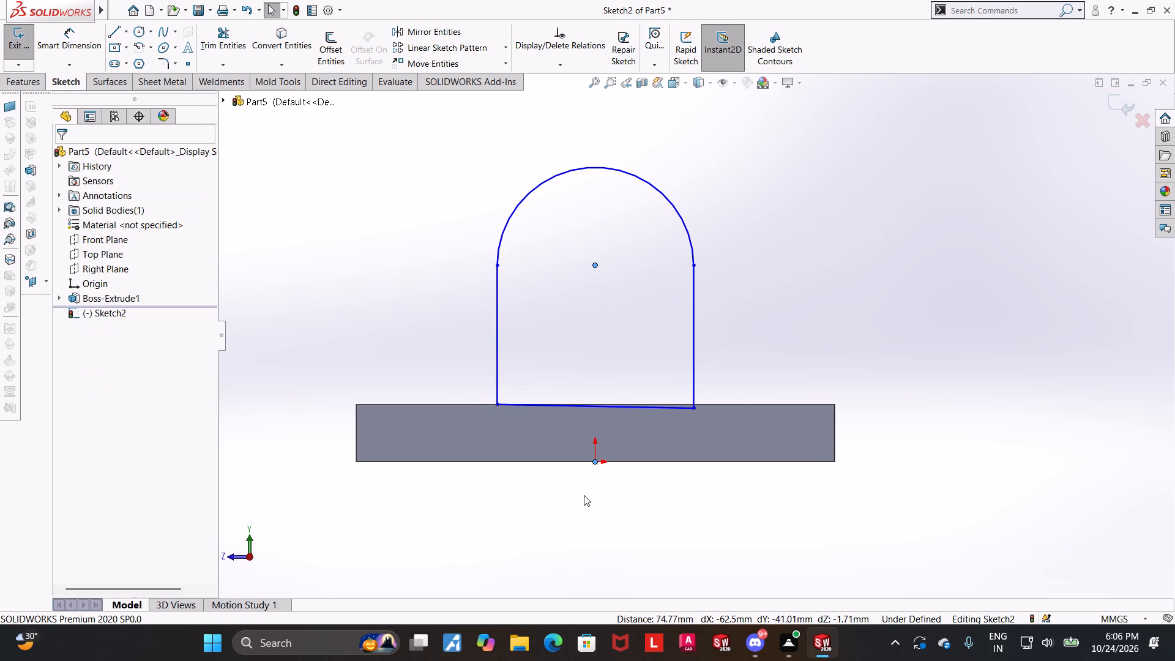
# Make the arch's slanted bottom line collinear with the plate's top edge.
pyautogui.click(704, 406)
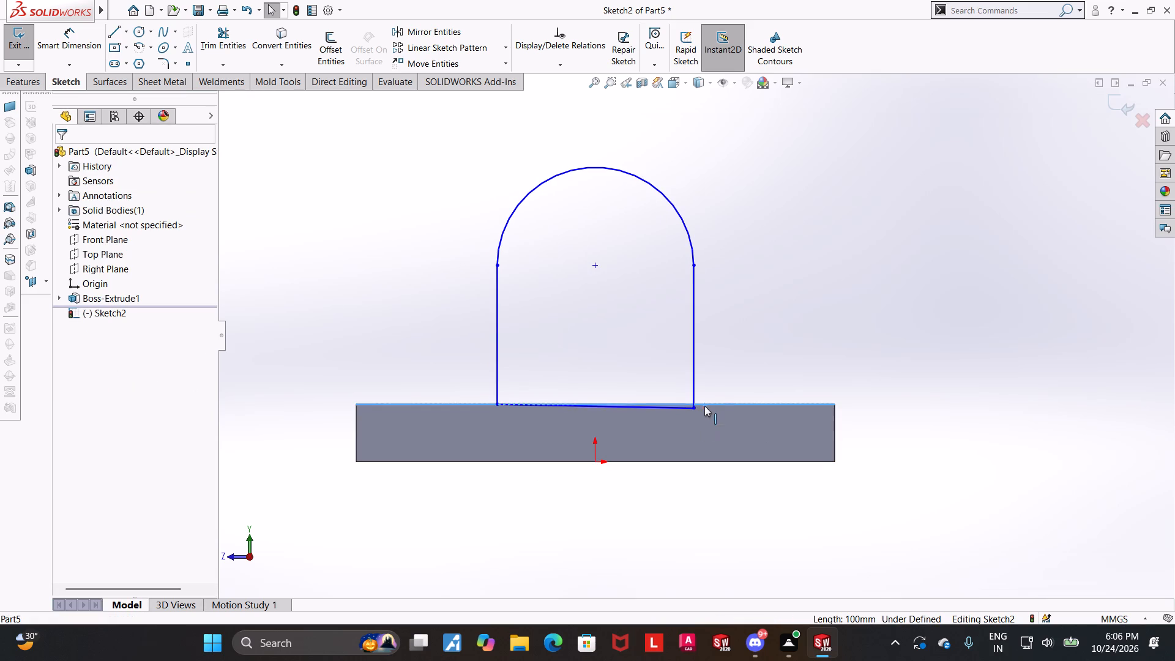
pyautogui.keyDown('ctrl'); pyautogui.click(685, 409); pyautogui.keyUp('ctrl')
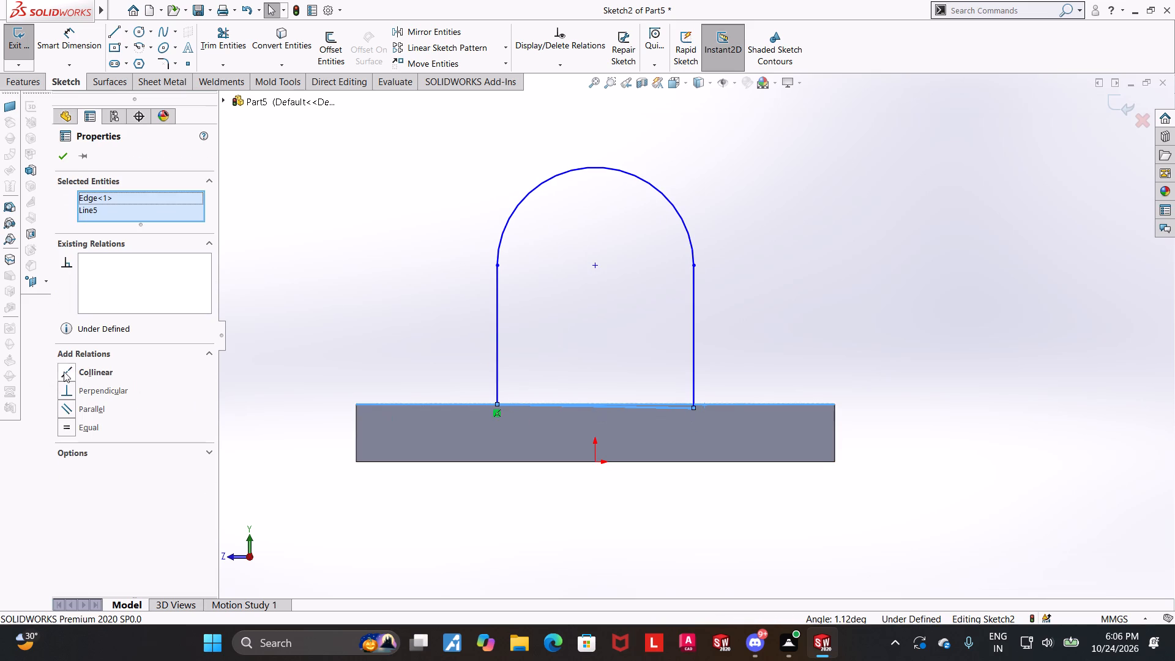
pyautogui.click(69, 368)
pyautogui.click(816, 299)
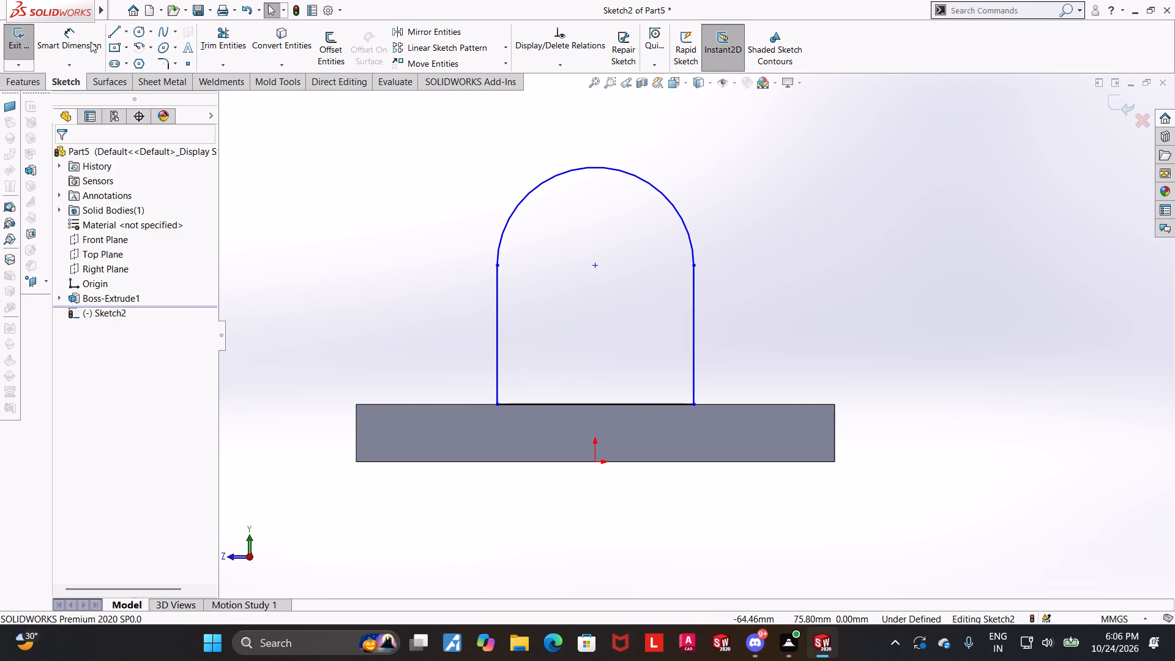
# Dimension the distance between the arch's two vertical sides as 66 mm.
pyautogui.click(91, 42)
pyautogui.click(499, 298)
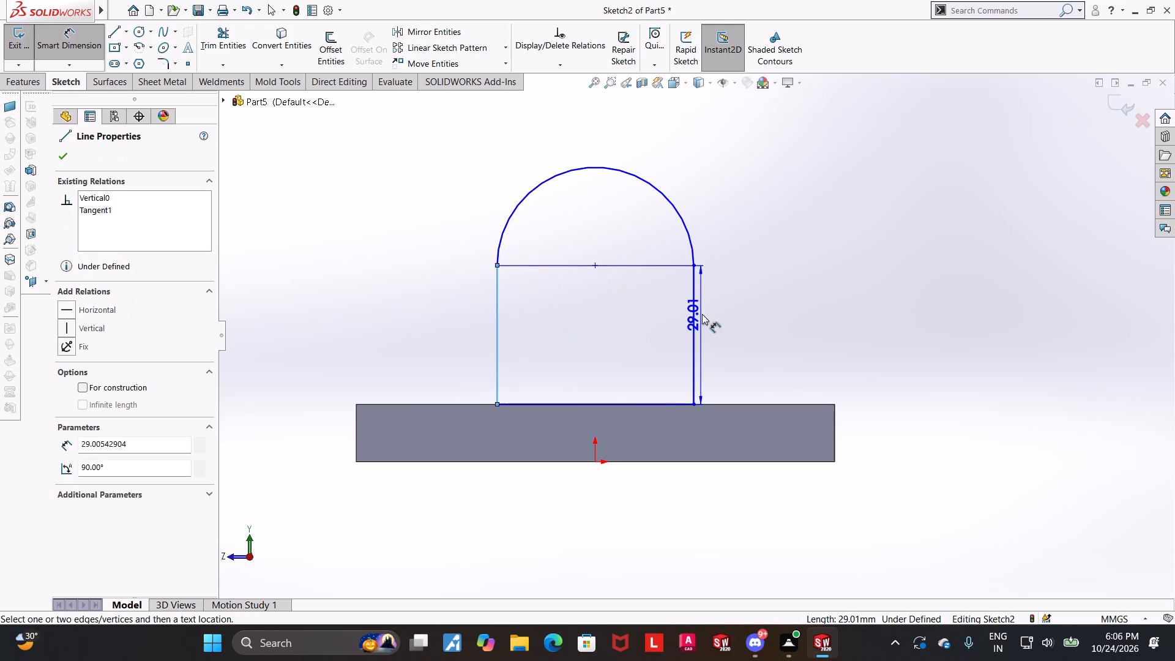
pyautogui.click(693, 313)
pyautogui.click(633, 343)
pyautogui.write('66')
pyautogui.press('Return')
pyautogui.press('Escape')
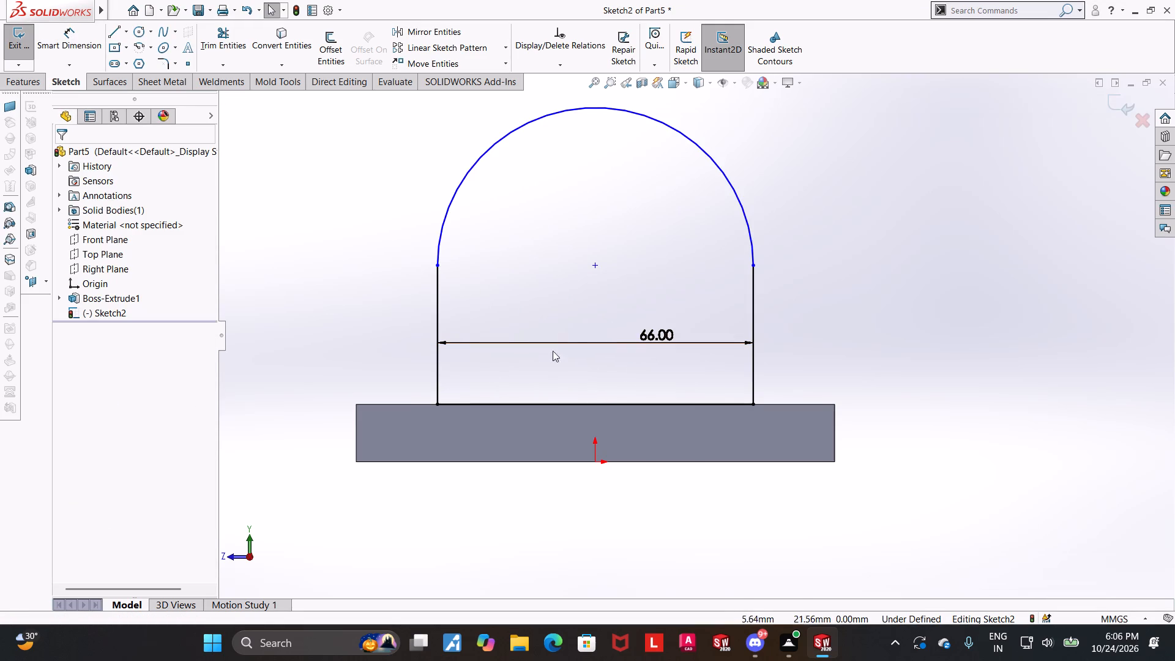
# Dimension the height from the arch's bottom line to its arc centre as 100 mm and exit the sketch.
pyautogui.click(86, 53)
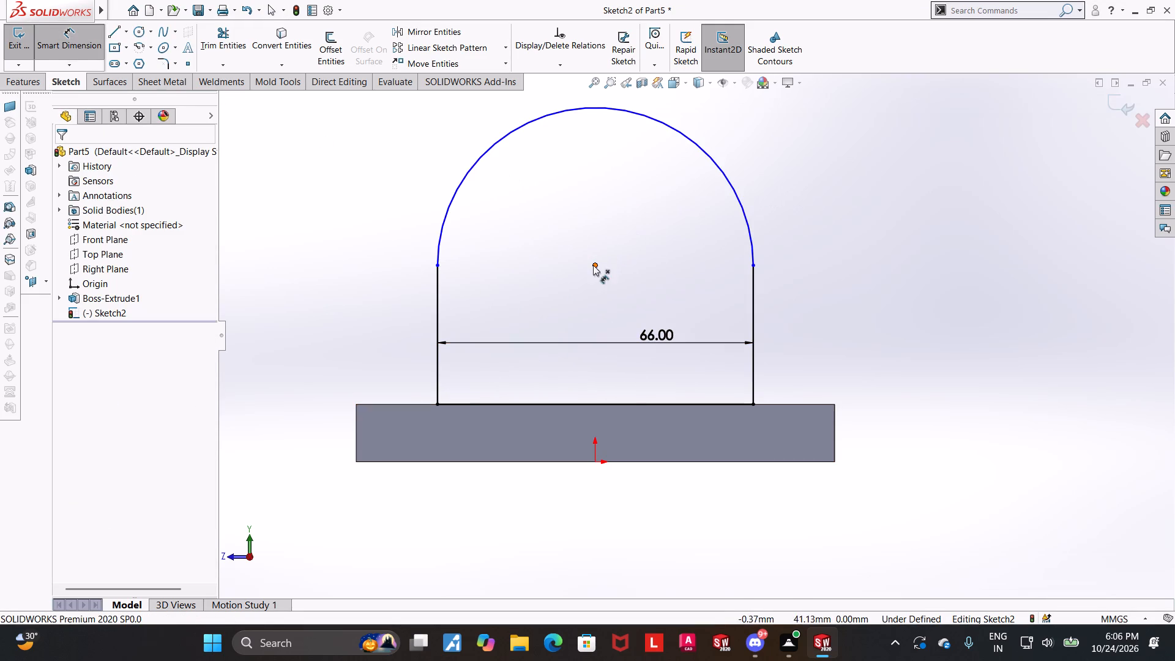
pyautogui.click(593, 265)
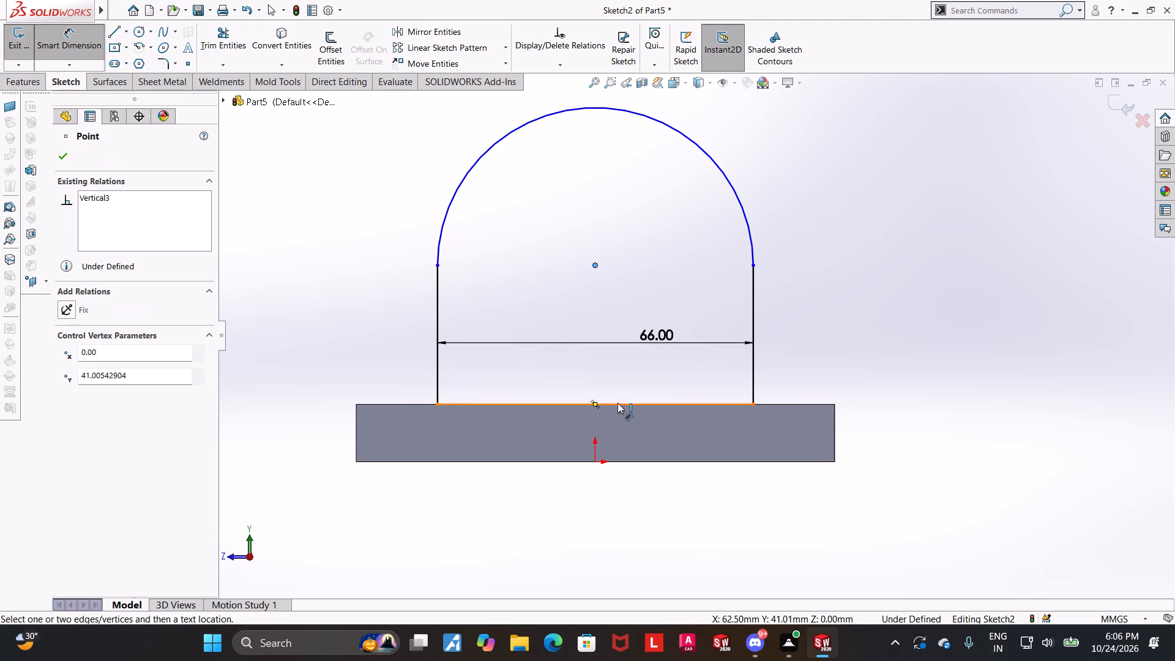
pyautogui.click(617, 403)
pyautogui.click(1015, 397)
pyautogui.write('1000')
pyautogui.press('BackSpace')
pyautogui.press('Return')
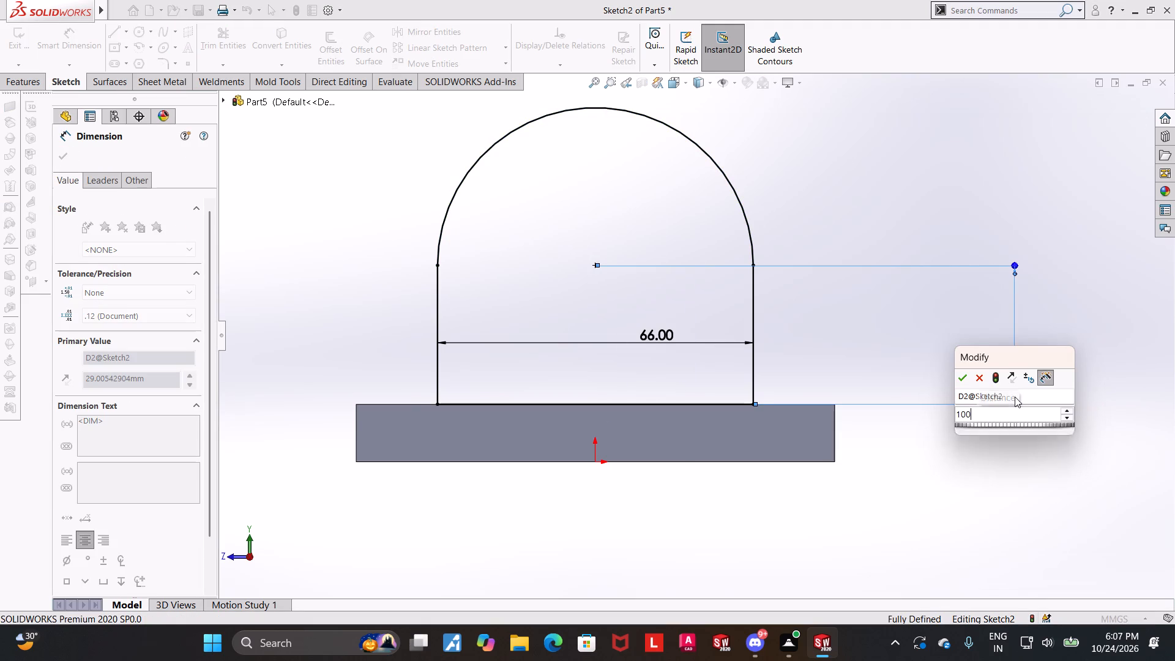
pyautogui.press('Escape')
pyautogui.scroll(4, 815, 172)
pyautogui.scroll(3, 811, 248)
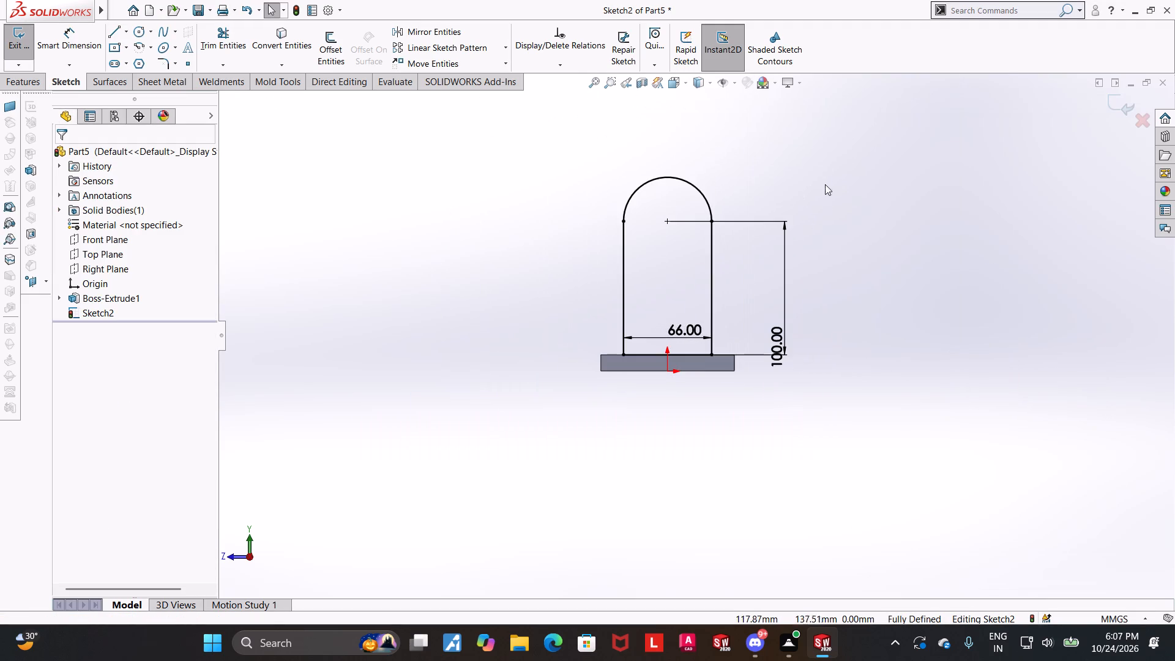
pyautogui.scroll(-2, 824, 170)
pyautogui.scroll(-1, 819, 325)
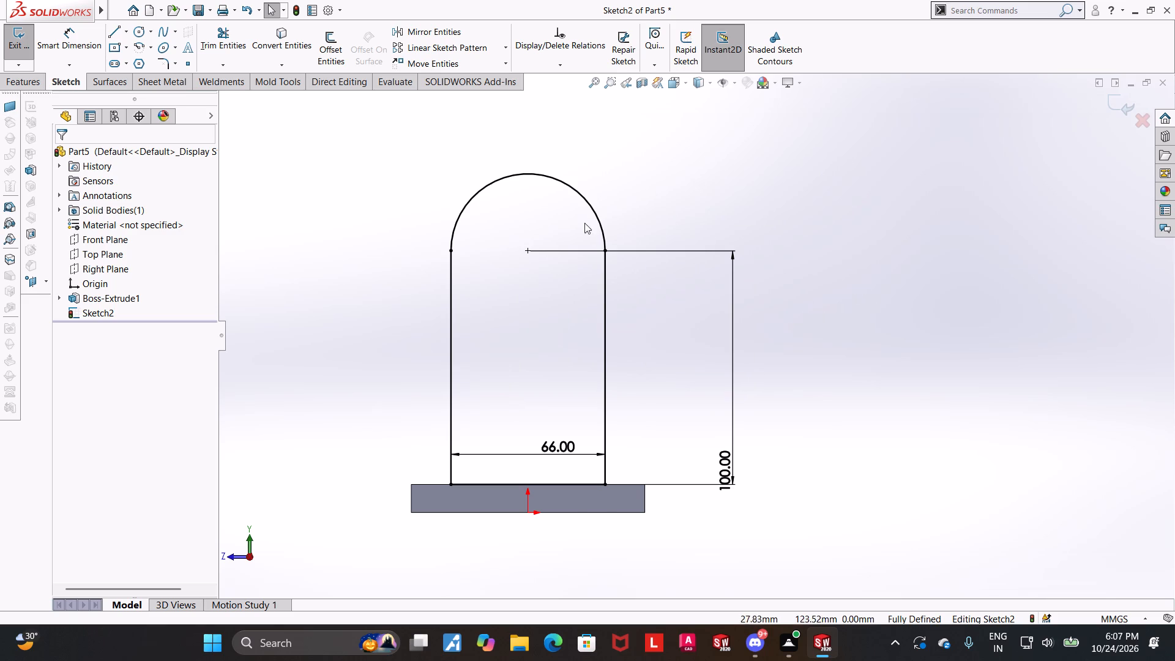
pyautogui.scroll(-1, 442, 234)
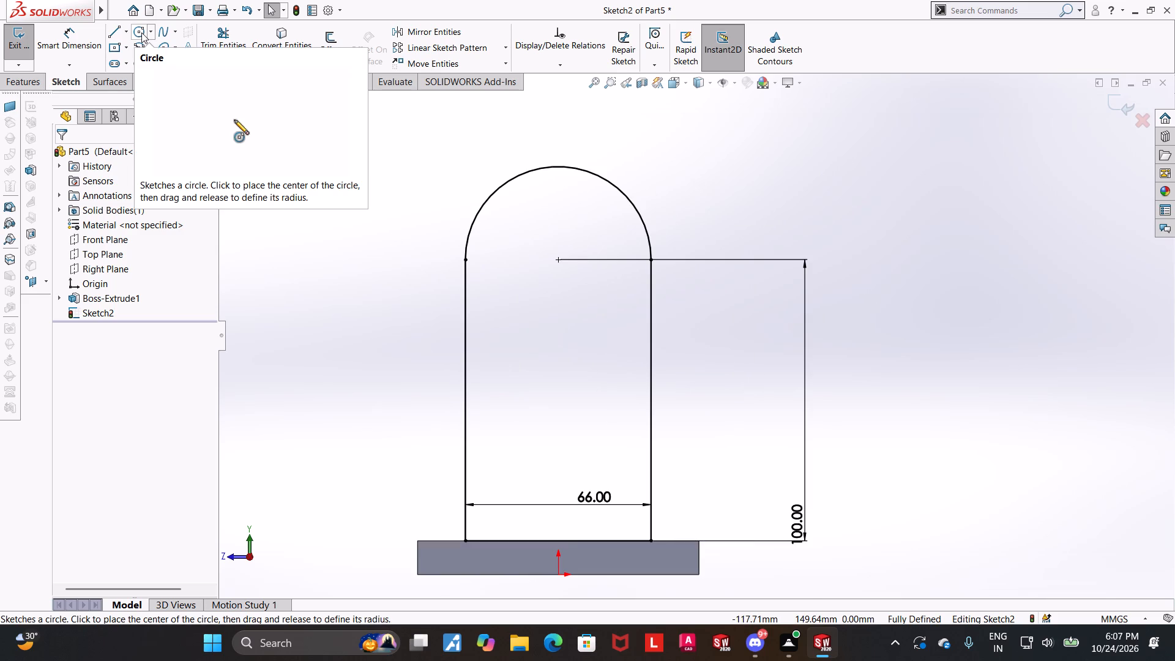
pyautogui.scroll(1, 581, 194)
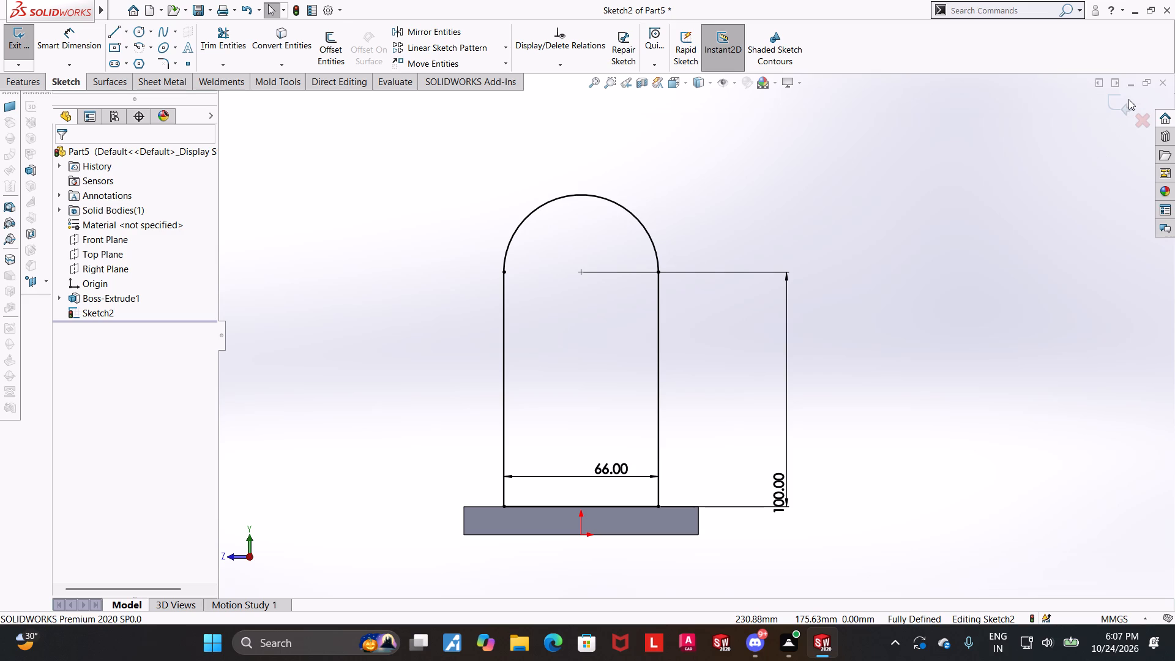
pyautogui.click(1128, 99)
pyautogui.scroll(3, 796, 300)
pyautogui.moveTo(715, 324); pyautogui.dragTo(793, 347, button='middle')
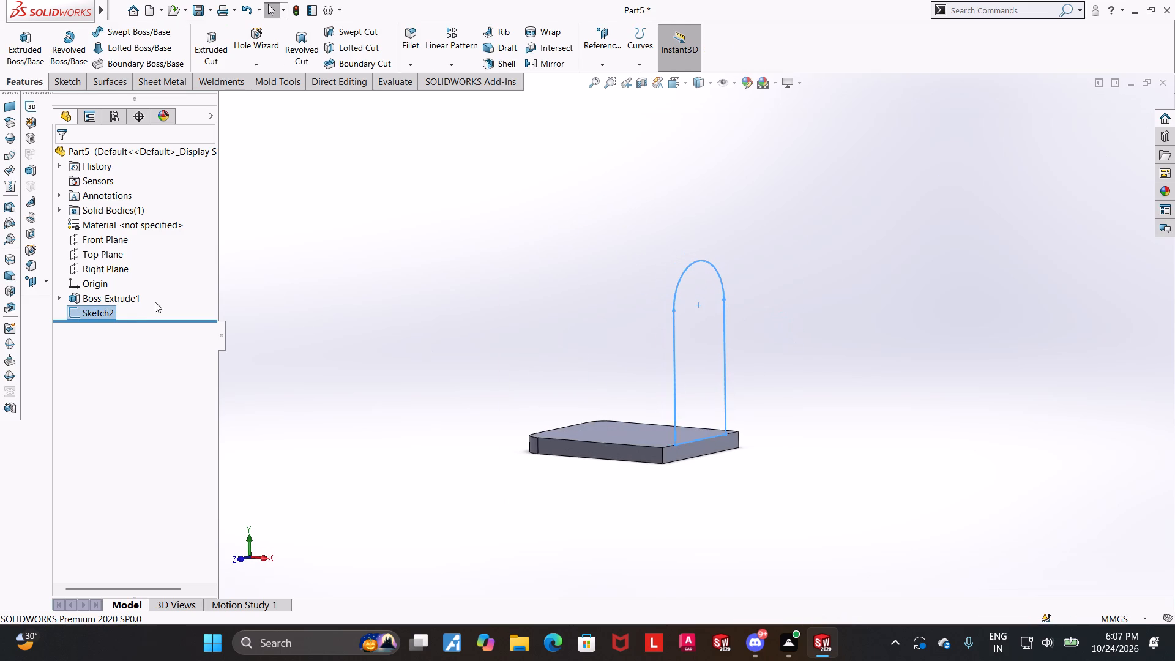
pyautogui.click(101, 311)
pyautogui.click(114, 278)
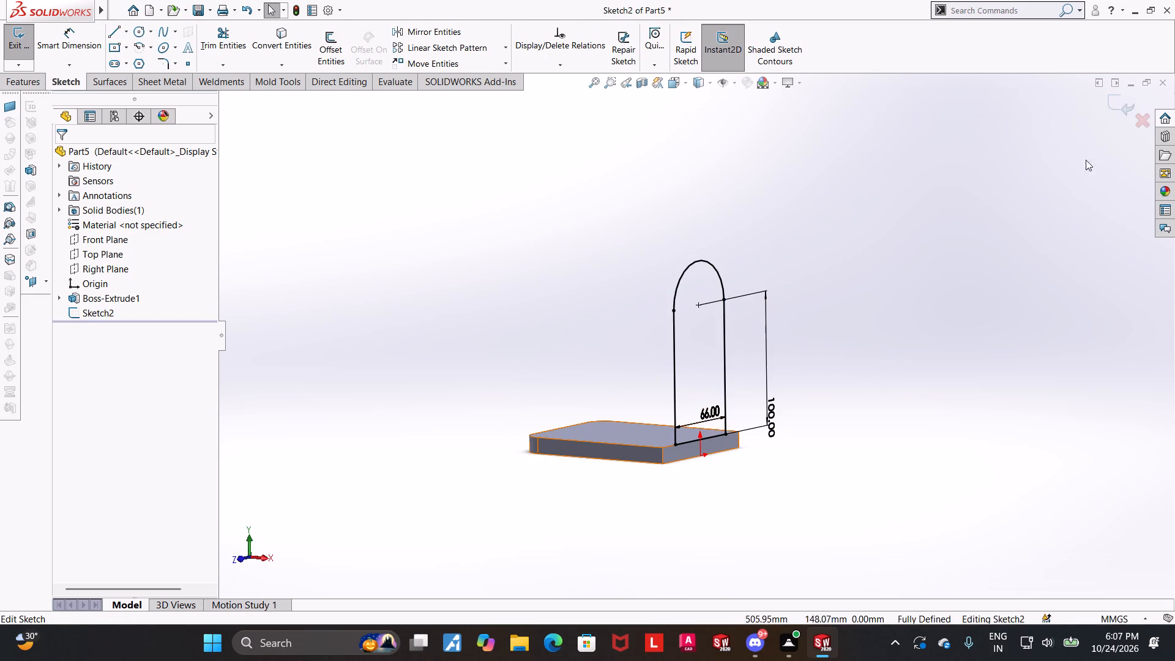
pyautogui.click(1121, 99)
# Extrude the arch sketch as a blind boss 20 mm deep, with the direction reversed so it stands over the plate.
pyautogui.scroll(-2, 777, 356)
pyautogui.click(20, 38)
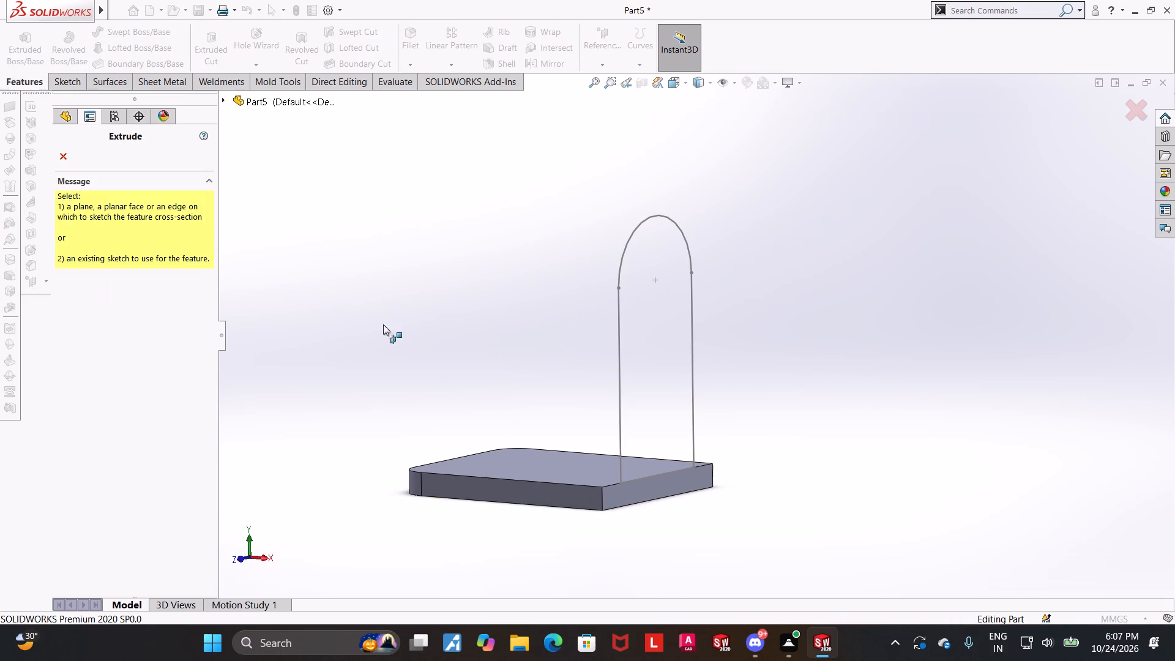
pyautogui.click(223, 102)
pyautogui.click(272, 260)
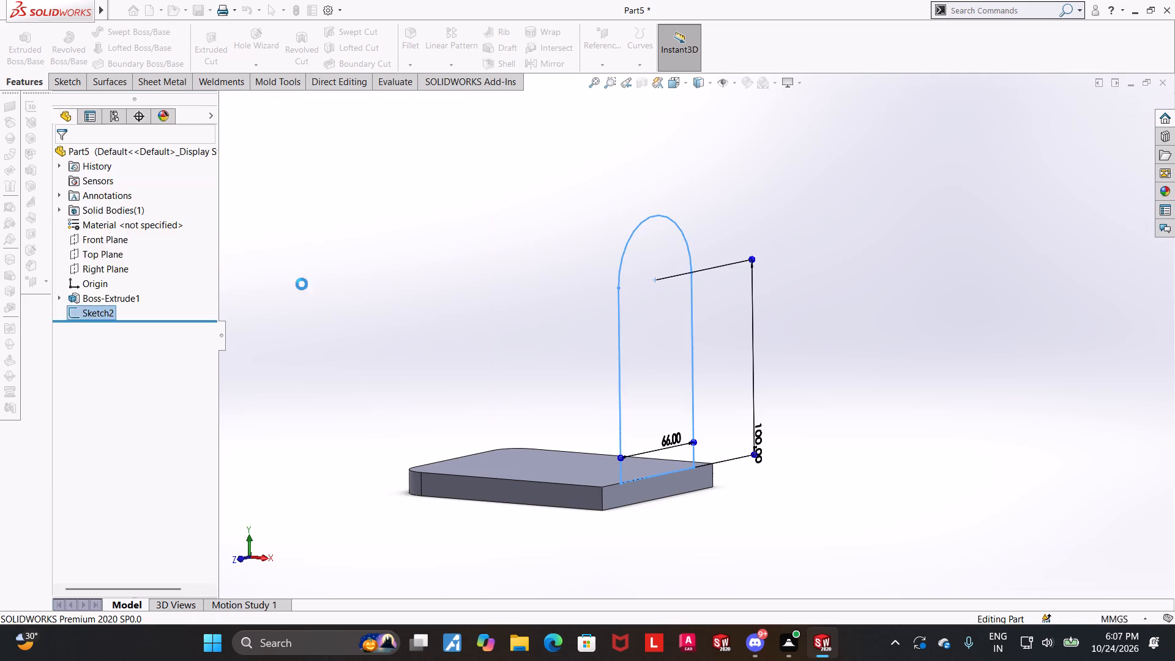
pyautogui.moveTo(829, 425); pyautogui.dragTo(868, 427, button='middle')
pyautogui.click(61, 244)
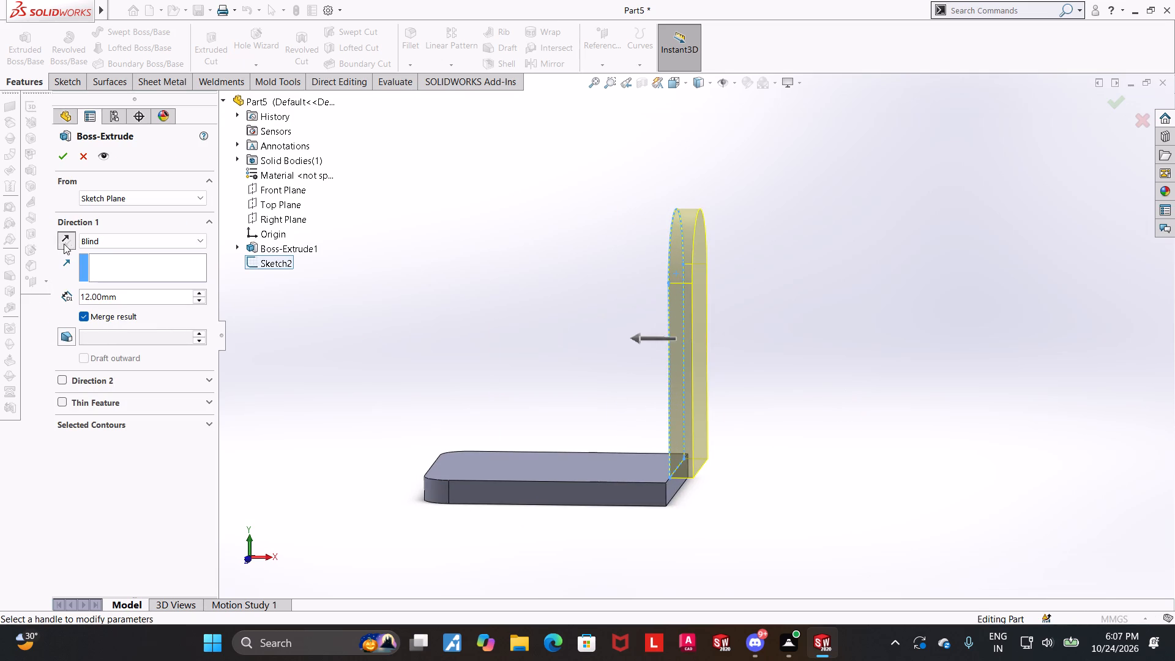
pyautogui.moveTo(808, 375); pyautogui.dragTo(875, 376, button='middle')
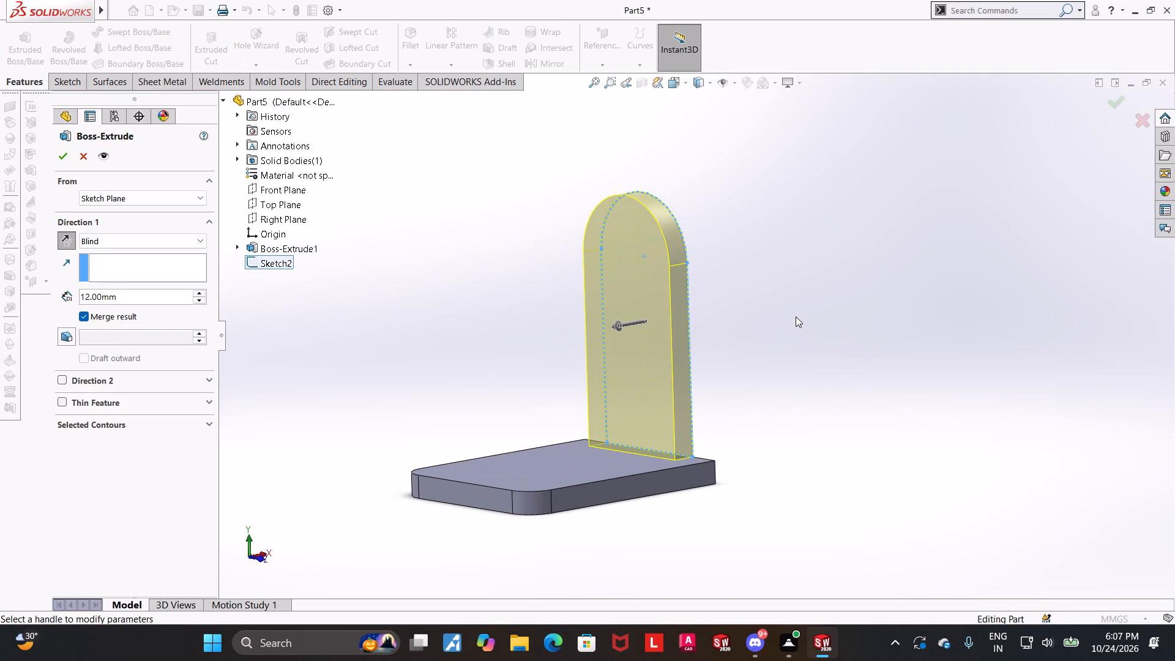
pyautogui.scroll(-1, 792, 313)
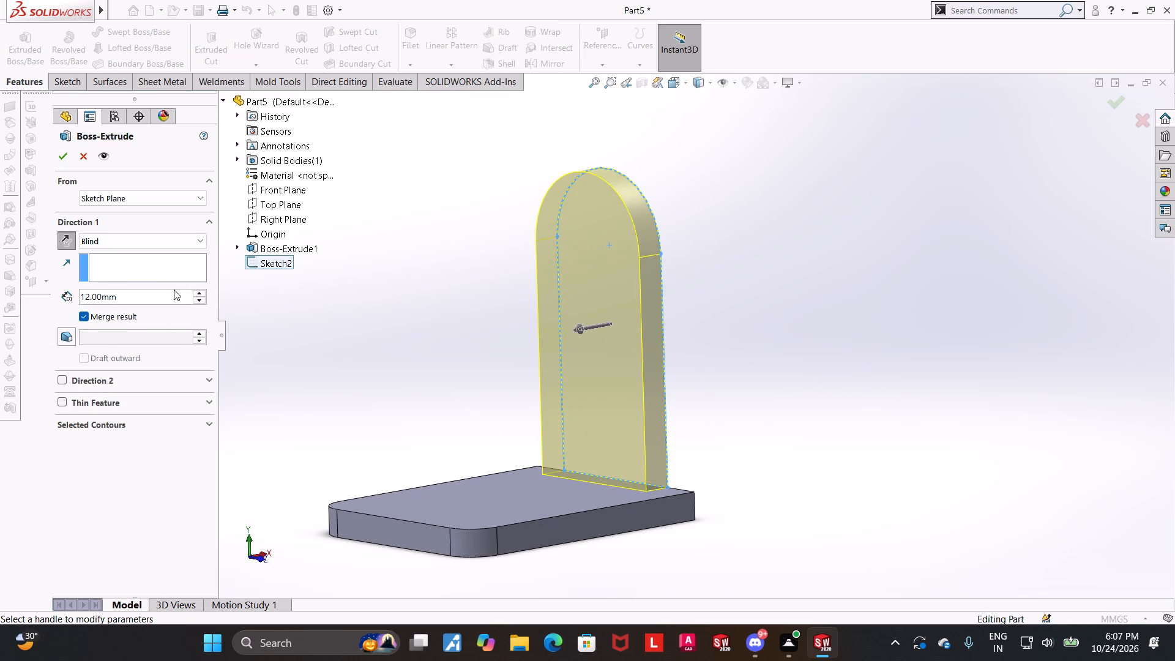
pyautogui.click(173, 289)
pyautogui.moveTo(173, 300); pyautogui.dragTo(48, 299)
pyautogui.write('20')
pyautogui.press('Return')
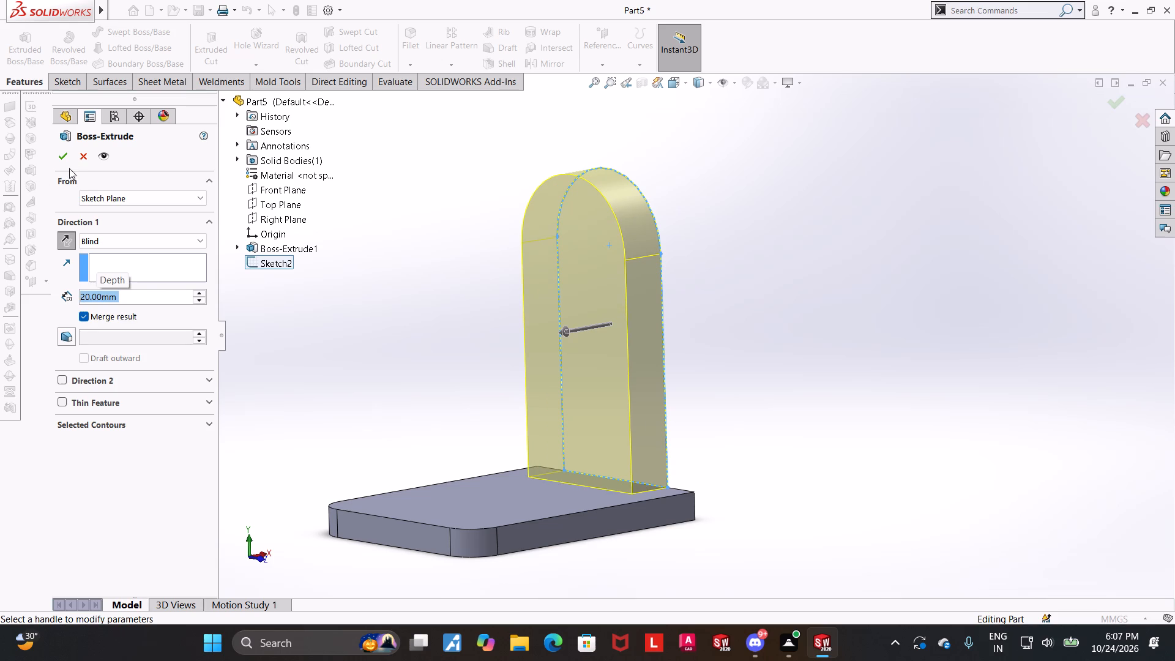
pyautogui.click(63, 157)
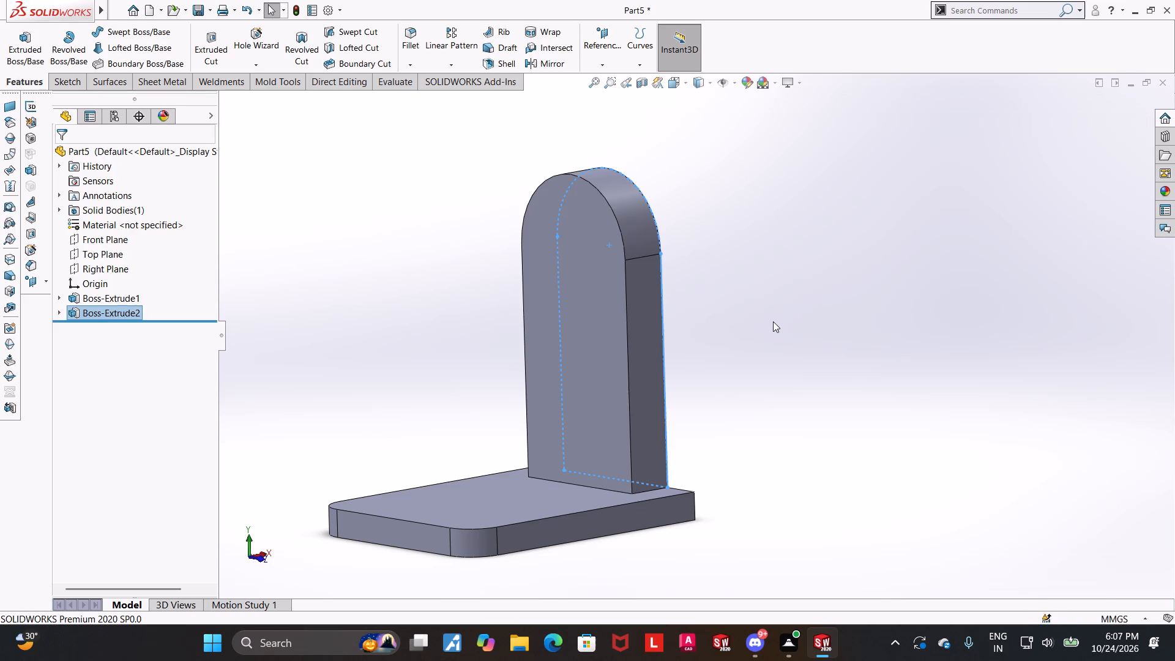
pyautogui.click(773, 322)
# Start a fillet on the two short edges where the upright's narrow sides meet the plate's top face.
pyautogui.moveTo(758, 360); pyautogui.dragTo(762, 374, button='middle')
pyautogui.scroll(-1, 714, 420)
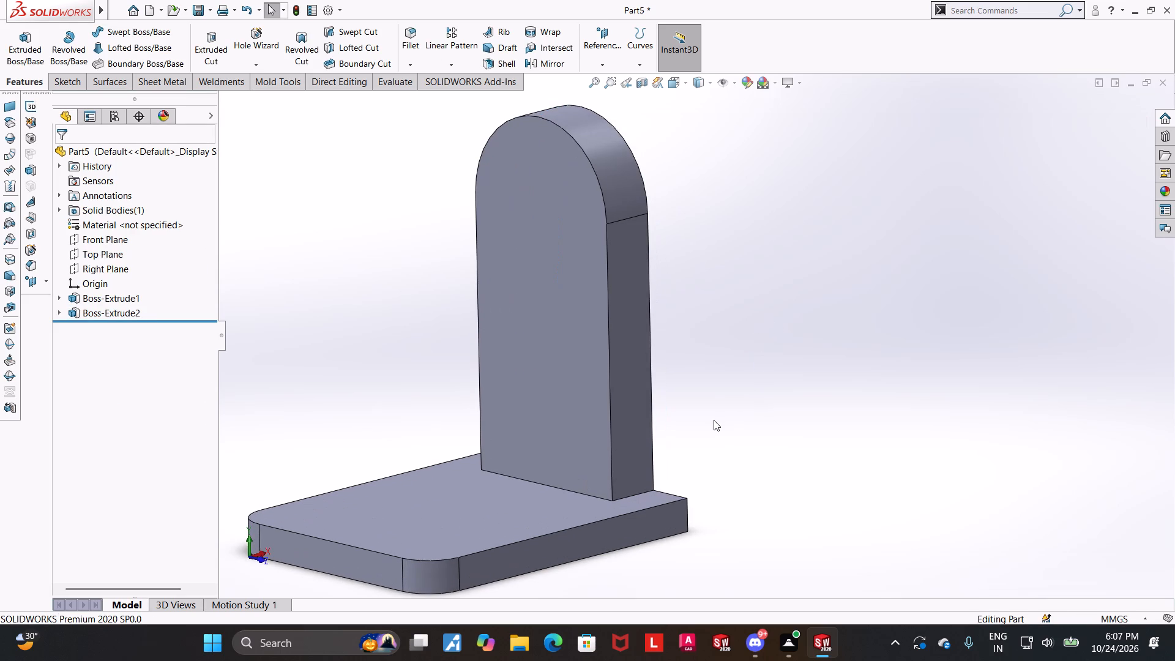
pyautogui.moveTo(733, 427); pyautogui.dragTo(742, 417, button='middle')
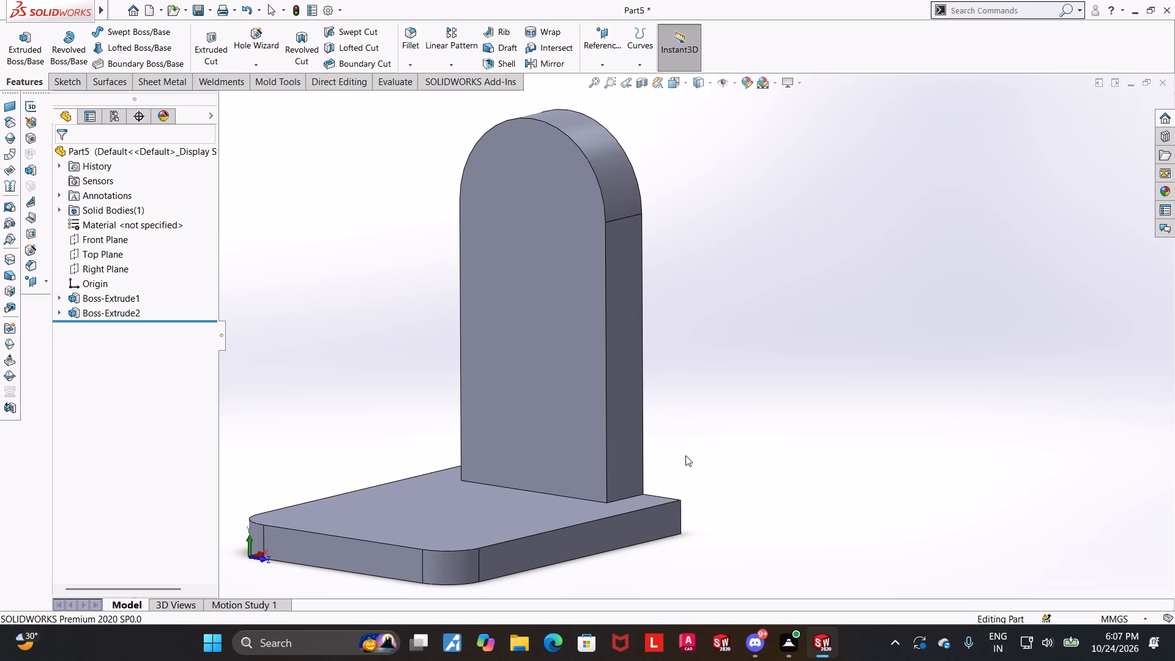
pyautogui.click(407, 48)
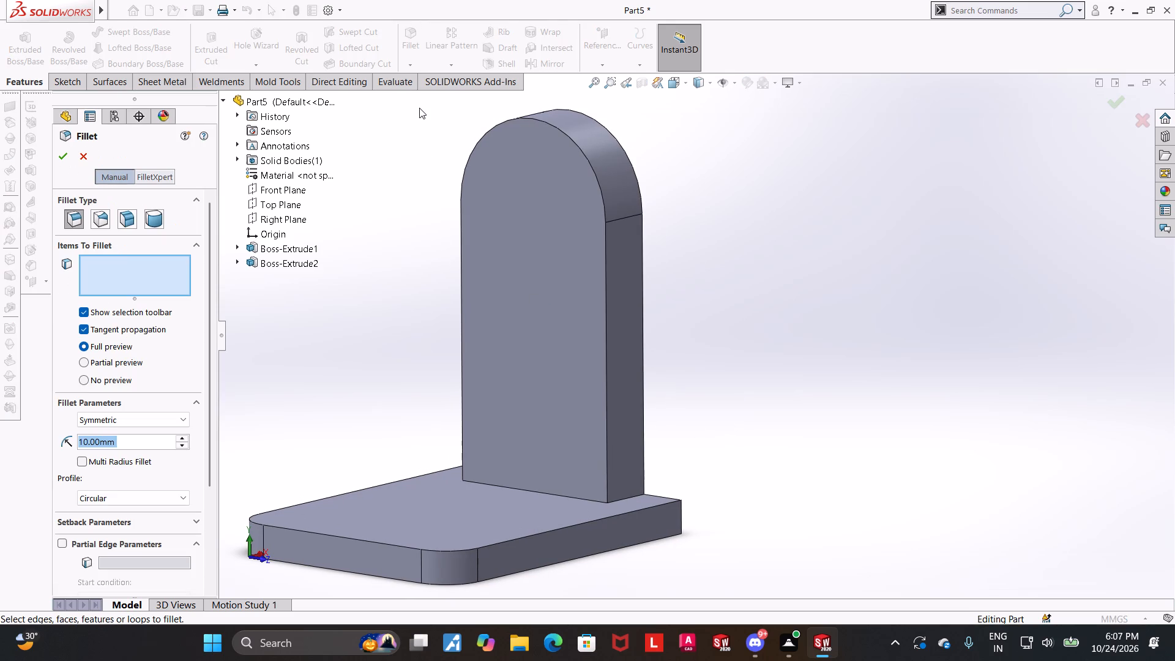
pyautogui.click(630, 496)
pyautogui.moveTo(663, 451); pyautogui.dragTo(725, 504, button='middle')
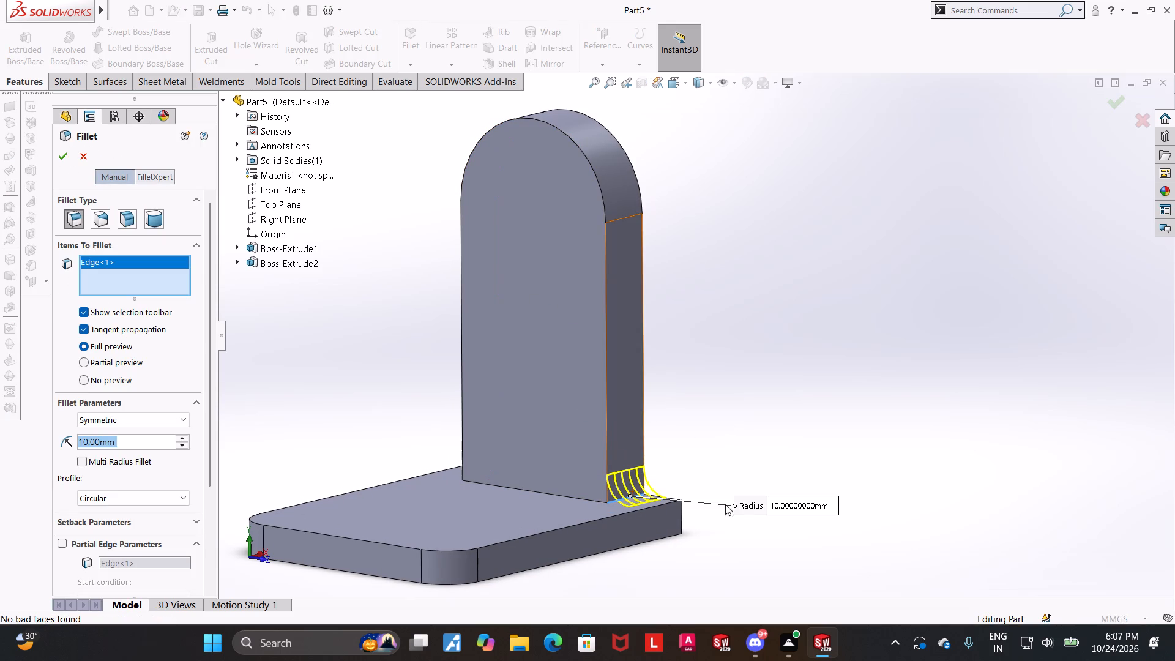
pyautogui.moveTo(725, 504); pyautogui.dragTo(729, 510, button='middle')
pyautogui.moveTo(698, 417); pyautogui.dragTo(761, 460, button='middle')
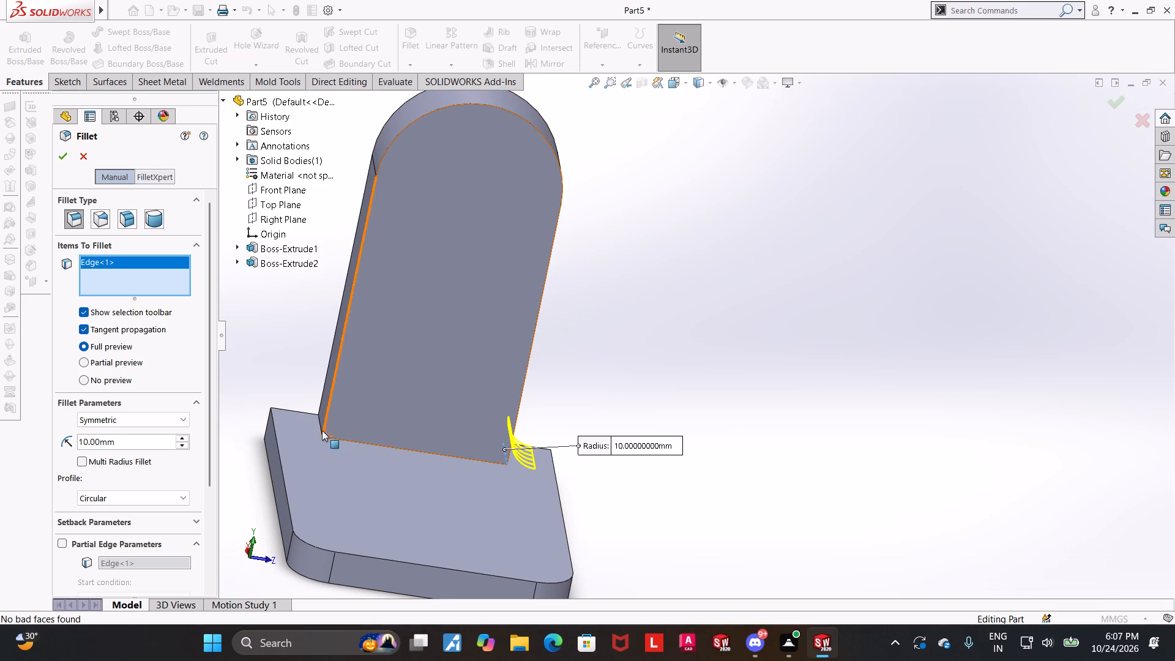
pyautogui.click(321, 430)
pyautogui.rightClick(138, 275)
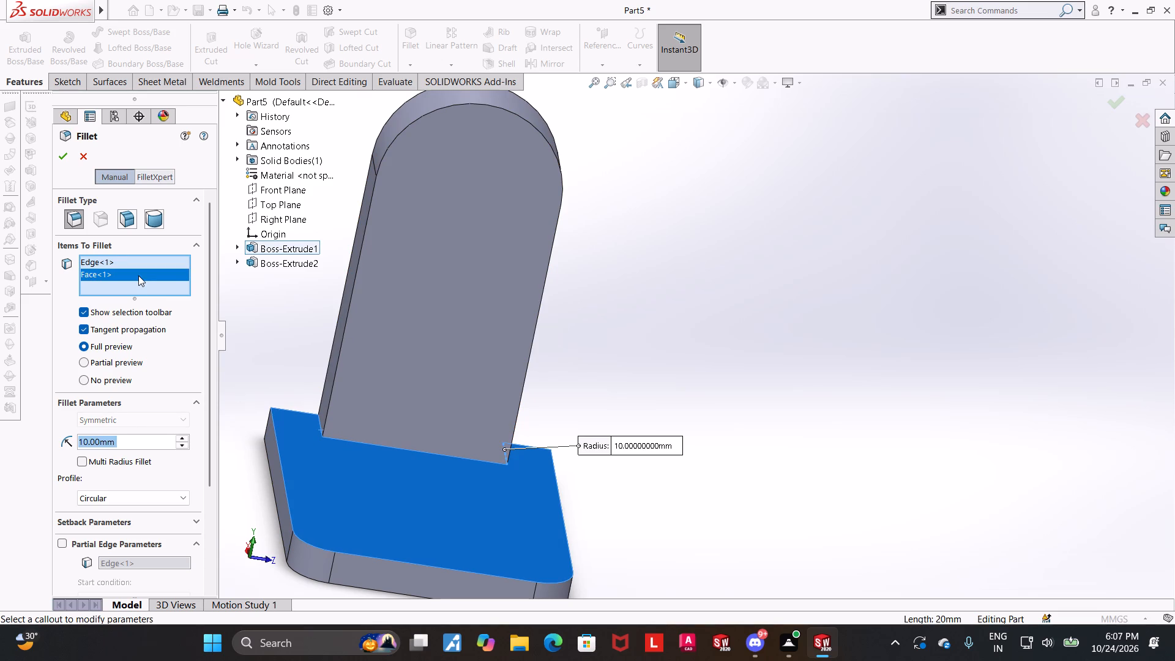
pyautogui.click(163, 304)
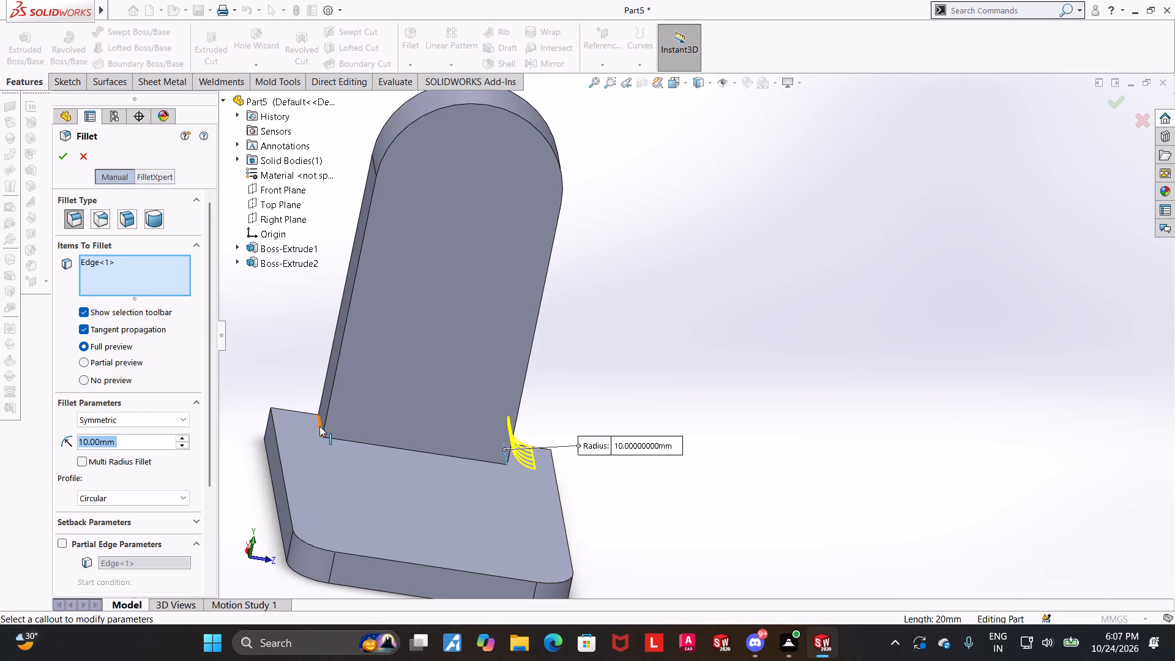
pyautogui.click(319, 426)
pyautogui.moveTo(581, 462); pyautogui.dragTo(470, 418, button='middle')
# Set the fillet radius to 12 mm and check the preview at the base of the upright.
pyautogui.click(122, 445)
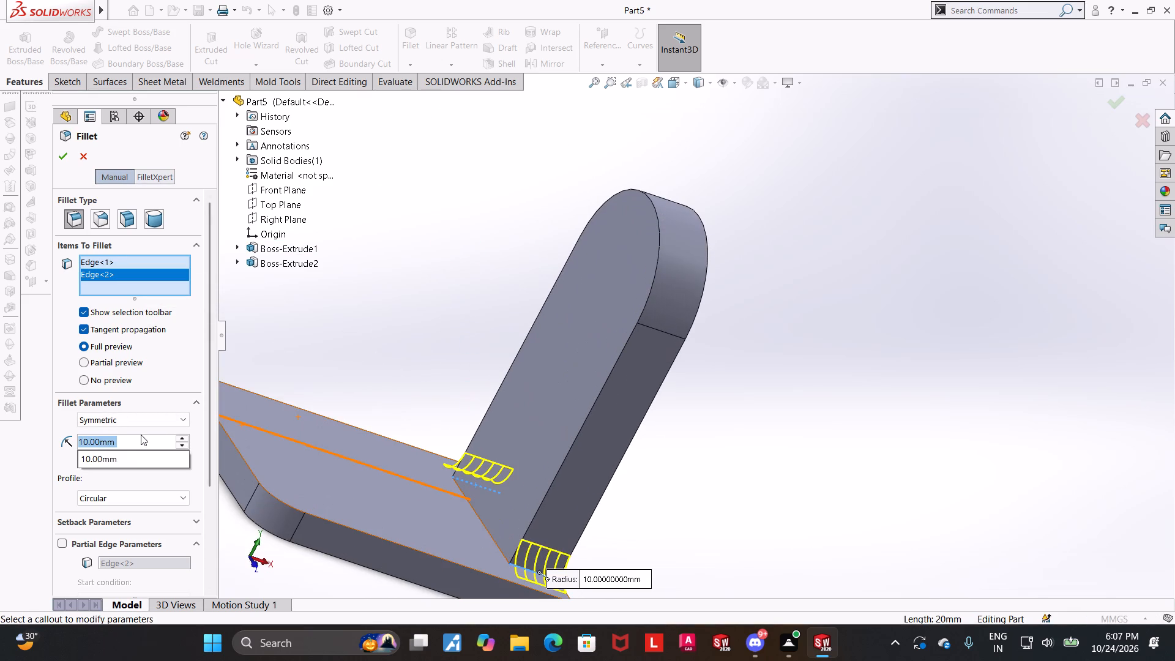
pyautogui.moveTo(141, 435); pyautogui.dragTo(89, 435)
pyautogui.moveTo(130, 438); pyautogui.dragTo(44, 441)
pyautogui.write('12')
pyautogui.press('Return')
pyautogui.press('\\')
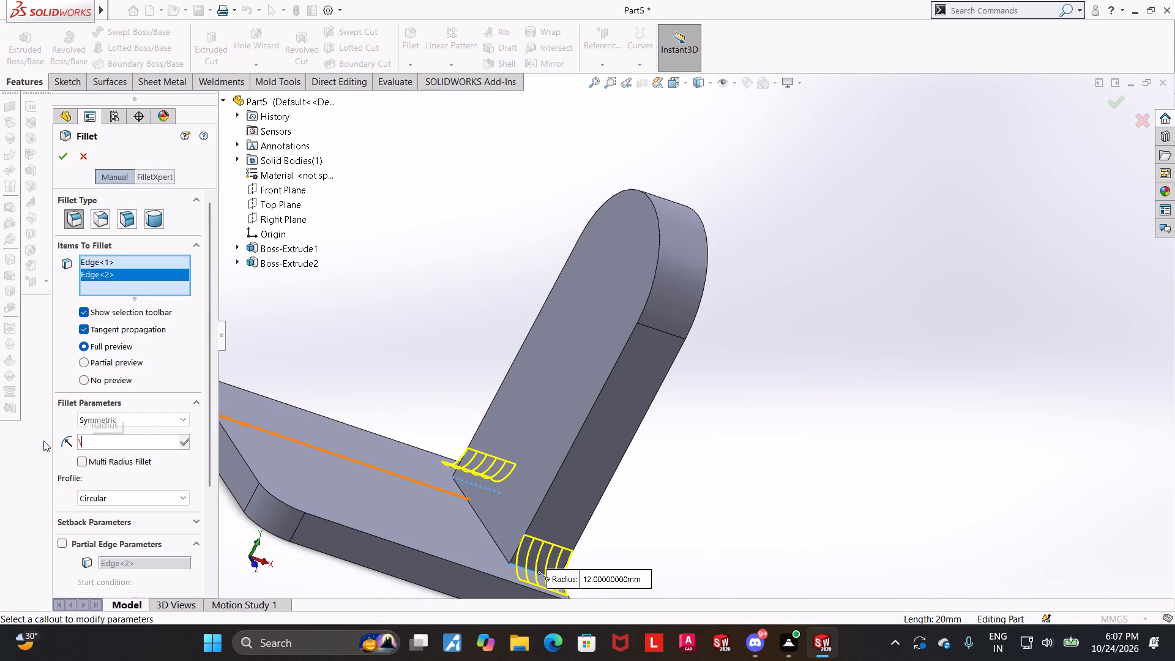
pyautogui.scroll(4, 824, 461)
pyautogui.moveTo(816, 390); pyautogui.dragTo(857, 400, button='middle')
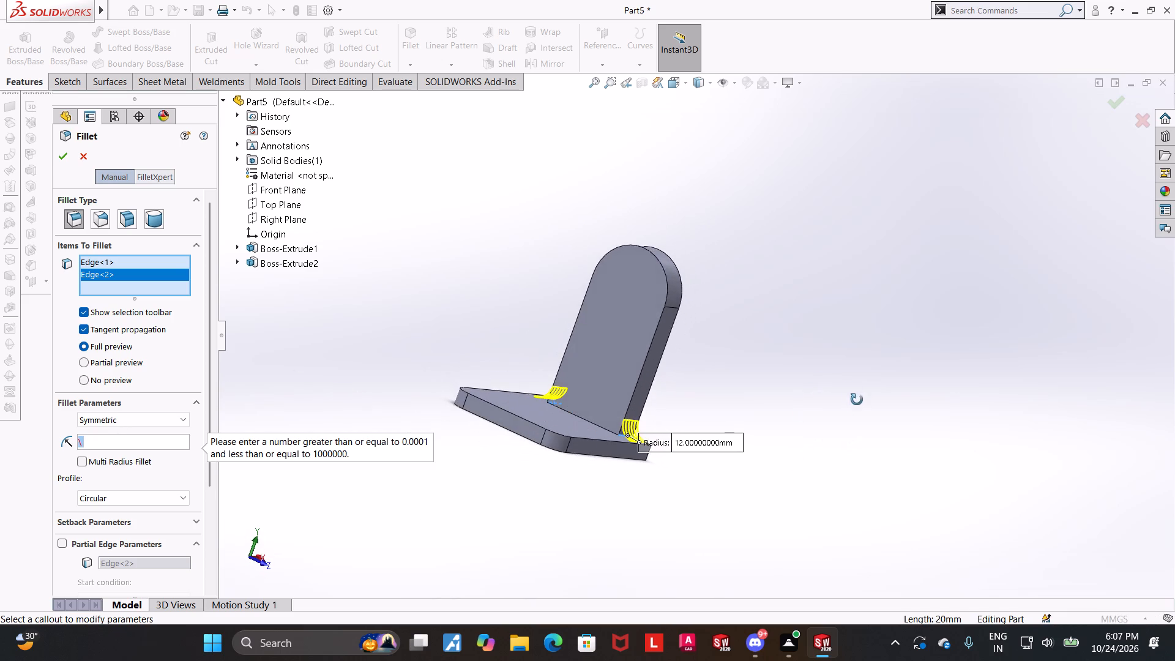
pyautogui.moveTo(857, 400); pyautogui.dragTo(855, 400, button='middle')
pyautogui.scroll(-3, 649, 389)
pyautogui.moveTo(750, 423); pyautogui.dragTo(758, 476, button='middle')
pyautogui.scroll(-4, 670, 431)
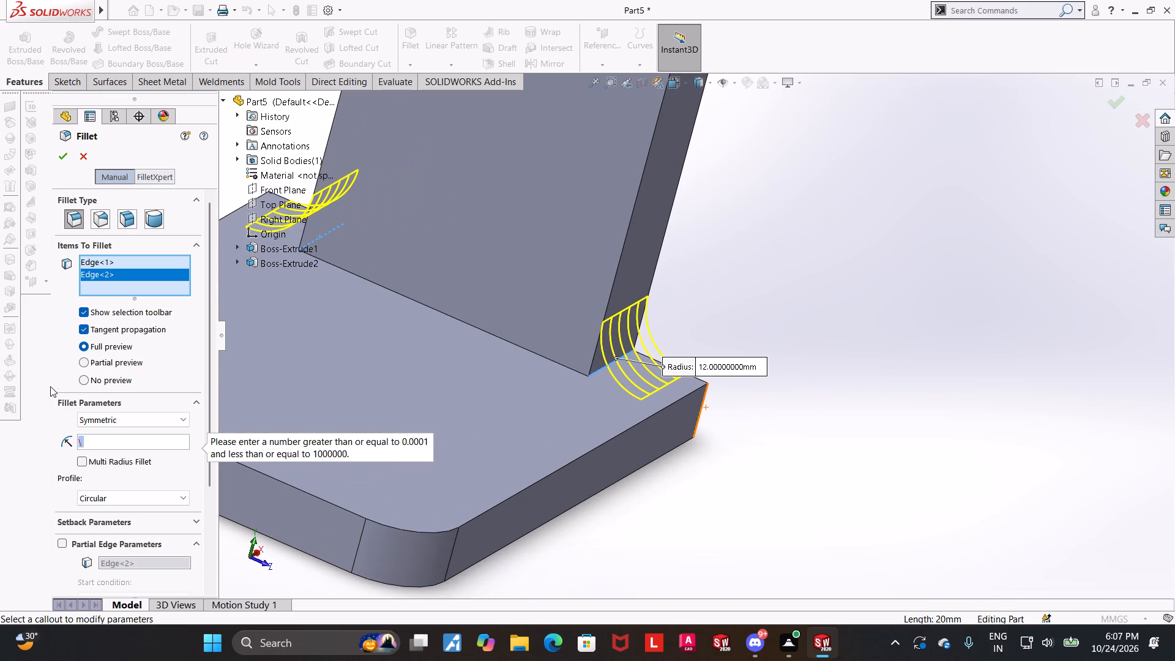
# Set the fillet radius to 17 mm and finish the fillet between the upright and the plate.
pyautogui.click(116, 439)
pyautogui.moveTo(116, 441); pyautogui.dragTo(66, 444)
pyautogui.press('1')
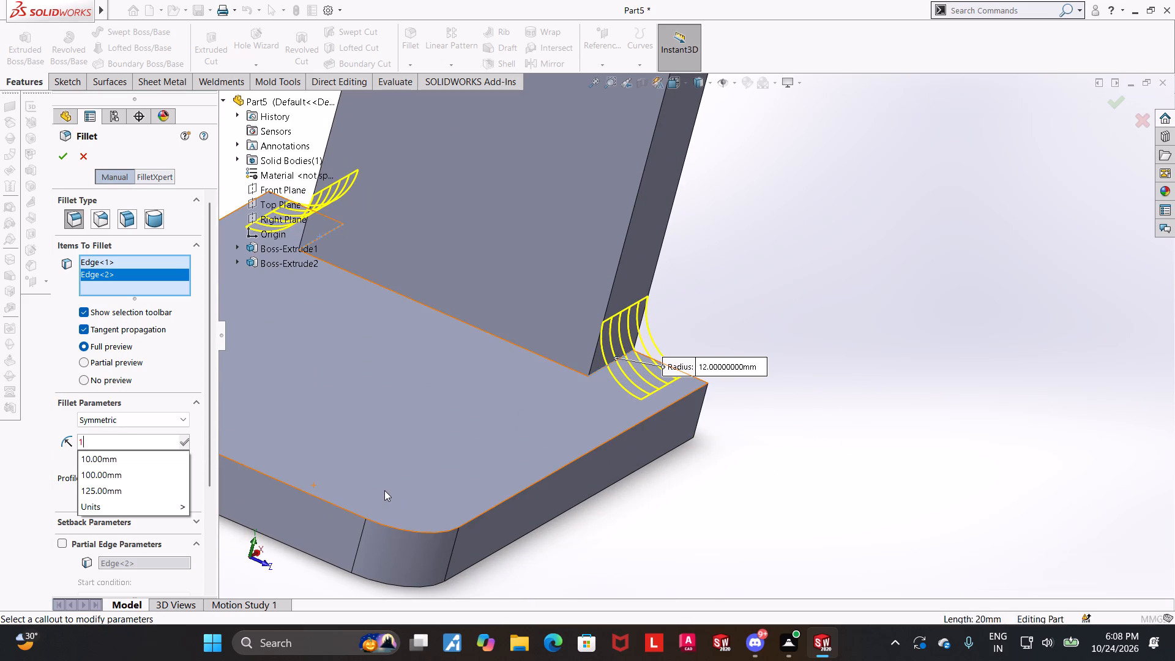
pyautogui.press('BackSpace')
pyautogui.write('17')
pyautogui.press('Return')
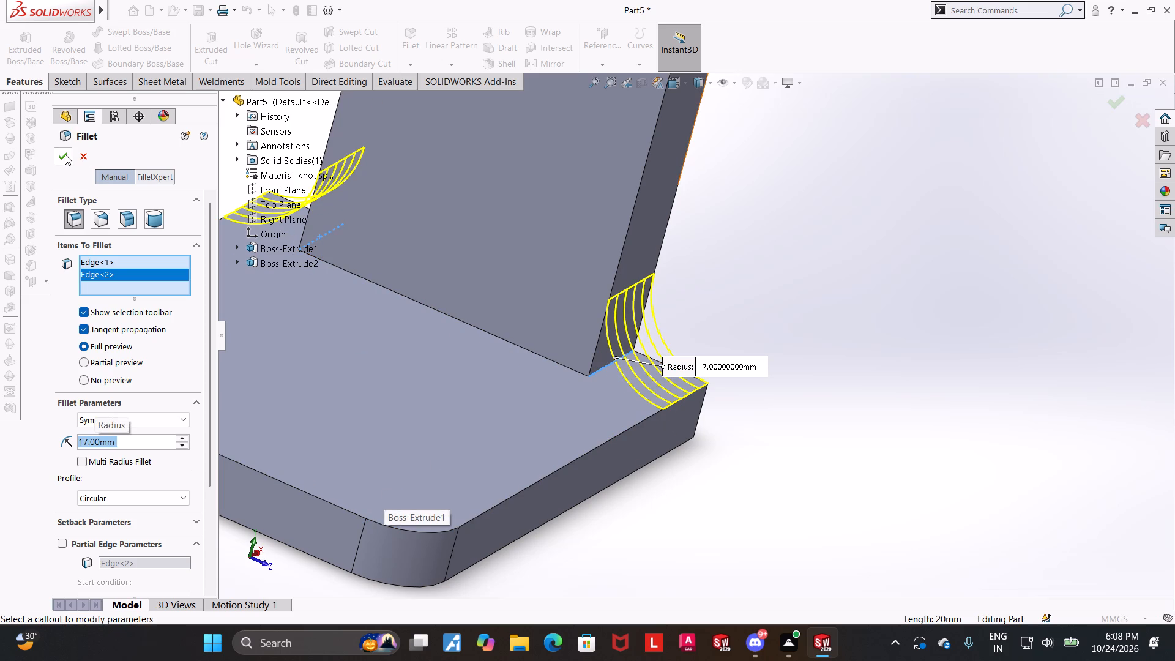
pyautogui.click(65, 154)
pyautogui.click(783, 277)
# Examine the filleted joint between the upright and the plate from several sides.
pyautogui.scroll(6, 830, 295)
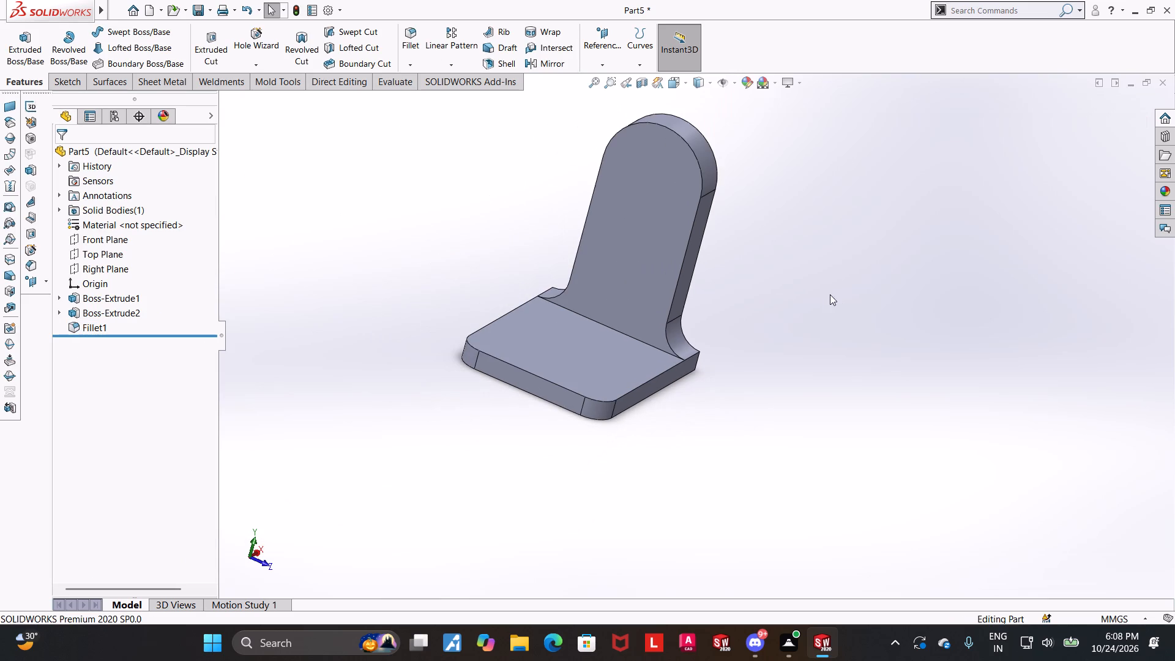
pyautogui.scroll(-1, 803, 291)
pyautogui.moveTo(883, 310); pyautogui.dragTo(788, 275, button='middle')
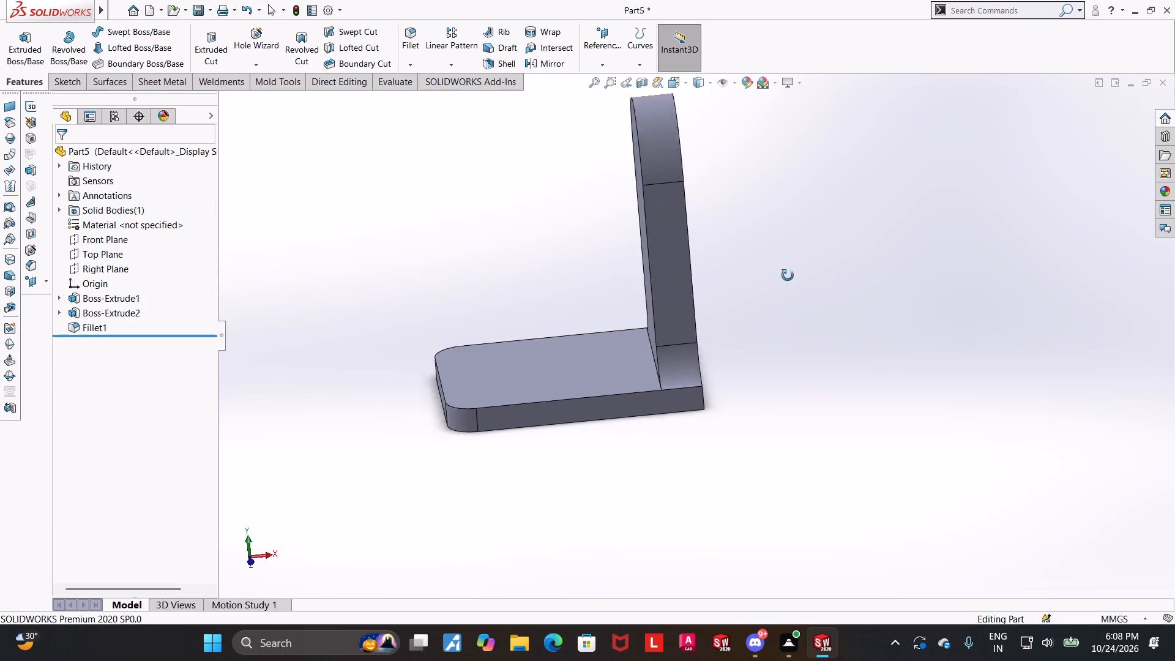
pyautogui.moveTo(788, 275); pyautogui.dragTo(734, 299, button='middle')
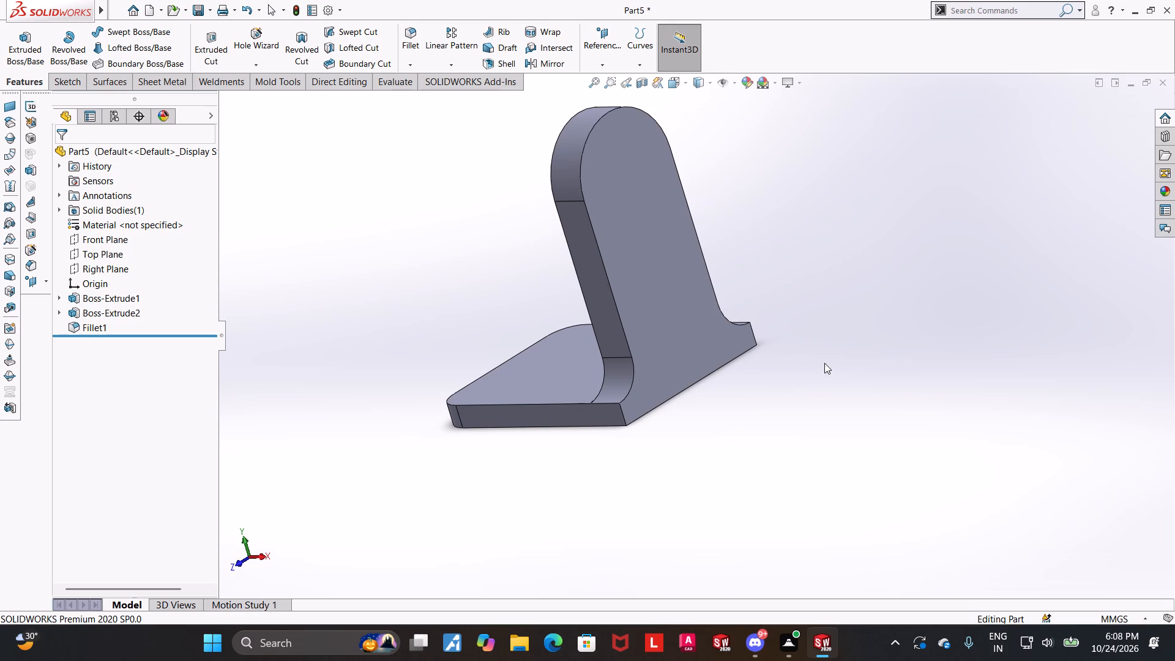
pyautogui.moveTo(811, 356); pyautogui.dragTo(867, 325, button='middle')
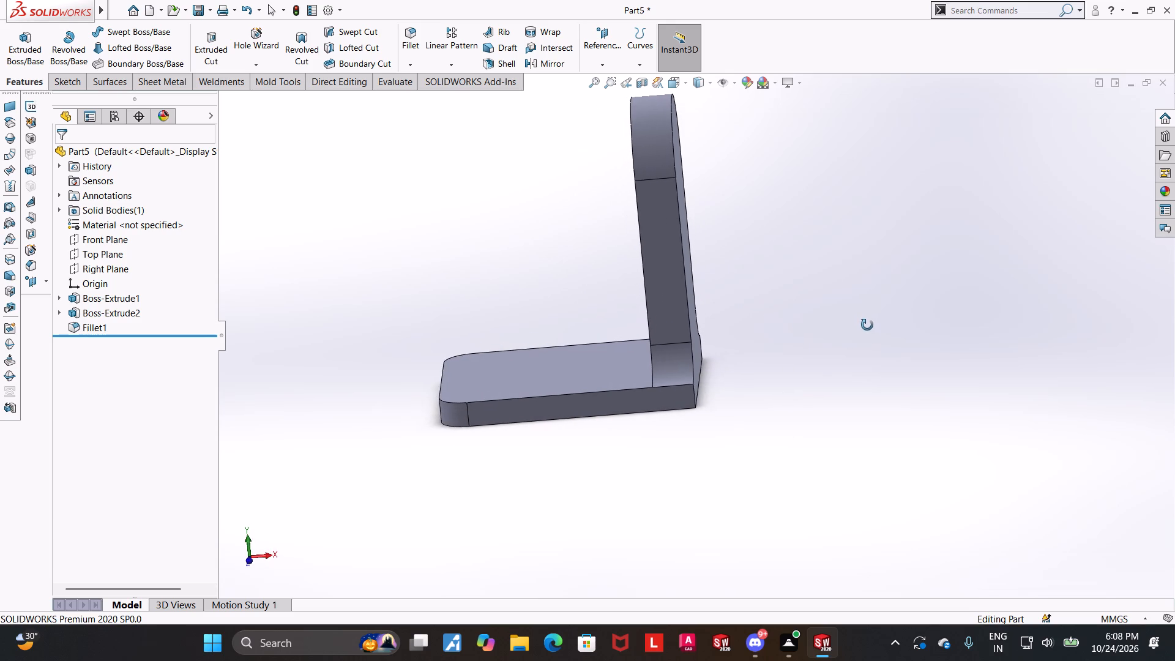
pyautogui.moveTo(867, 325); pyautogui.dragTo(888, 314, button='middle')
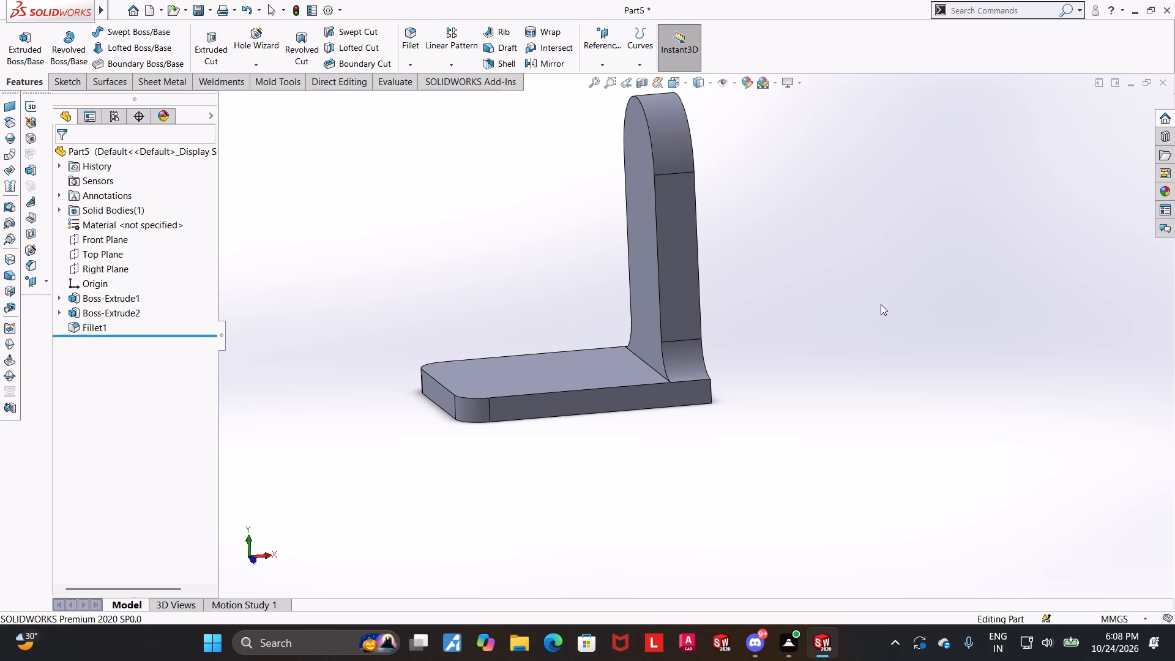
pyautogui.scroll(1, 877, 305)
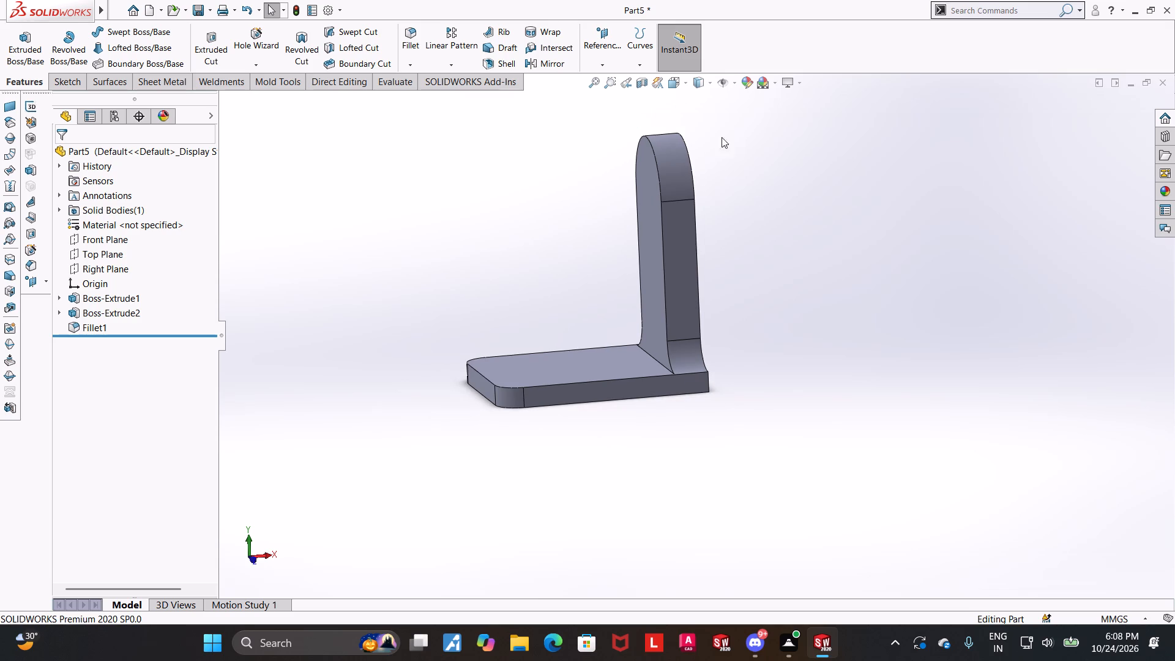
# On the Front Plane, sketch a diagonal line from the plate's top edge to the upright's inner face, spanning about 55 by 49 mm.
pyautogui.click(673, 87)
pyautogui.click(603, 406)
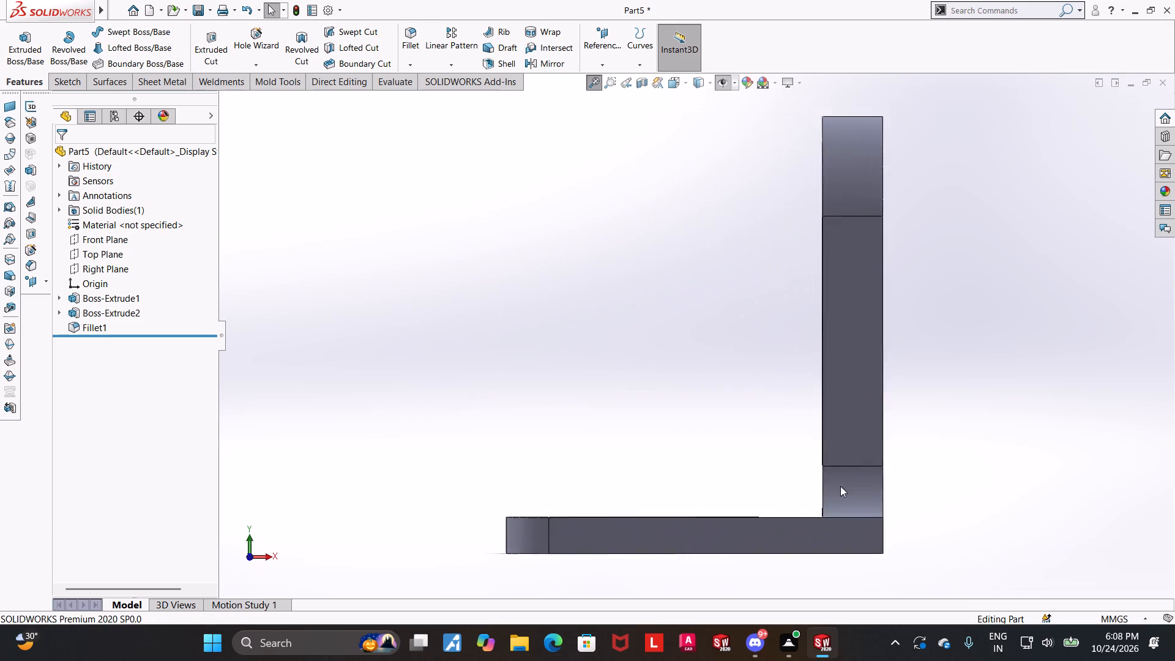
pyautogui.scroll(5, 879, 446)
pyautogui.scroll(-3, 906, 312)
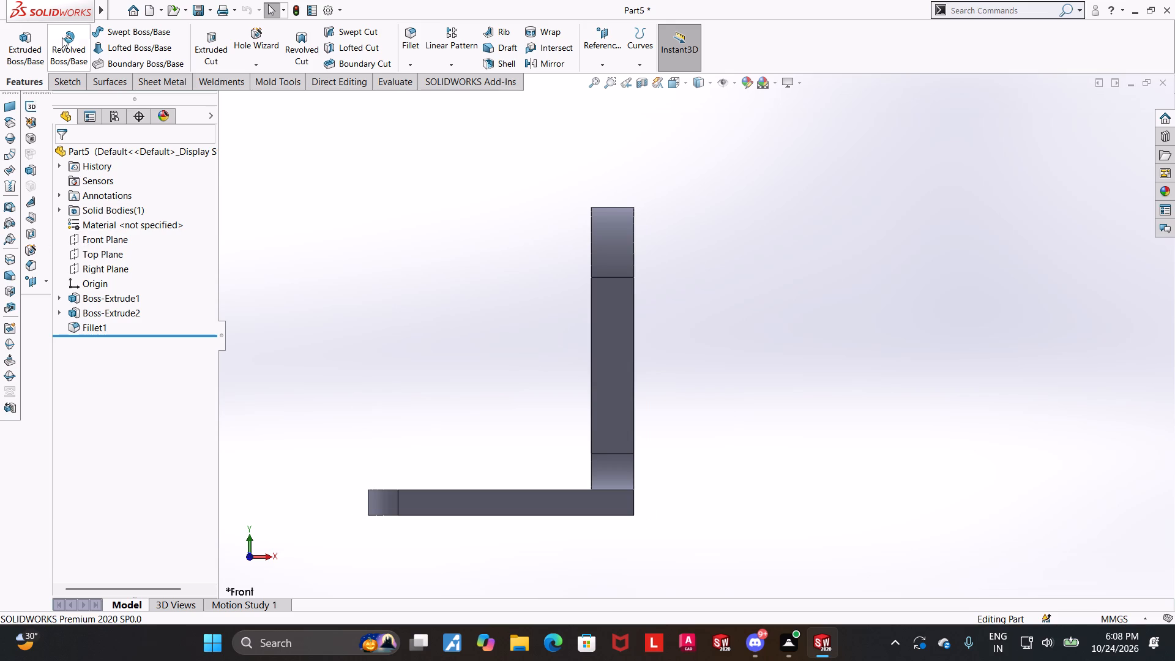
pyautogui.click(87, 239)
pyautogui.click(99, 223)
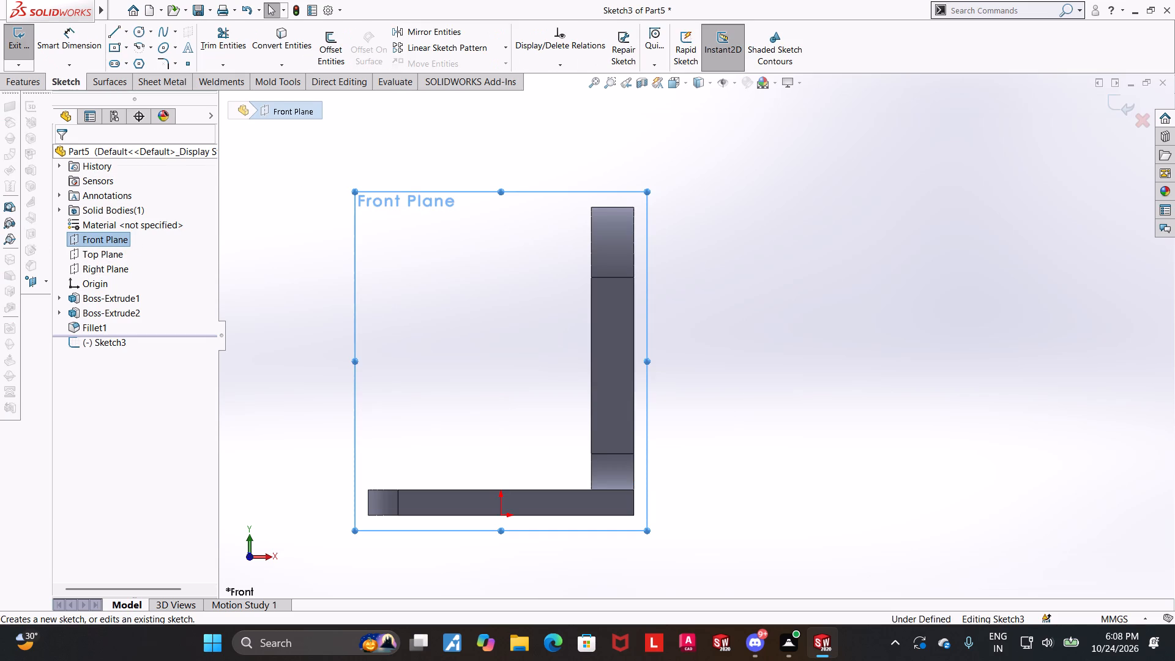
pyautogui.click(115, 31)
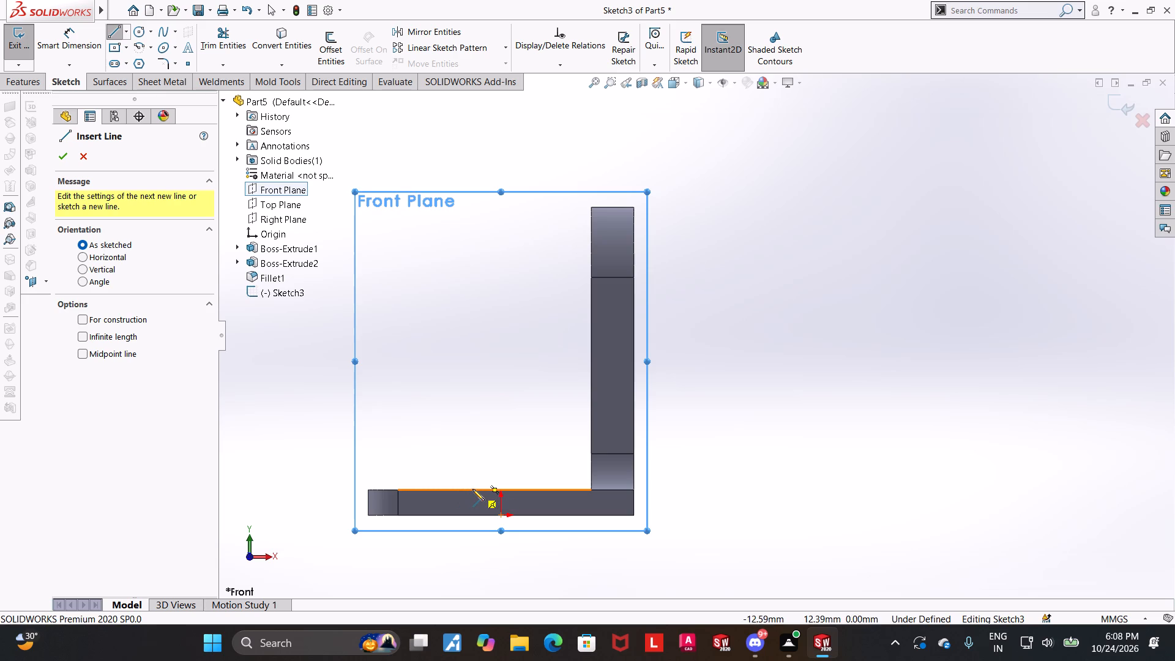
pyautogui.click(474, 488)
pyautogui.click(589, 385)
pyautogui.press('Escape')
pyautogui.press('Escape')
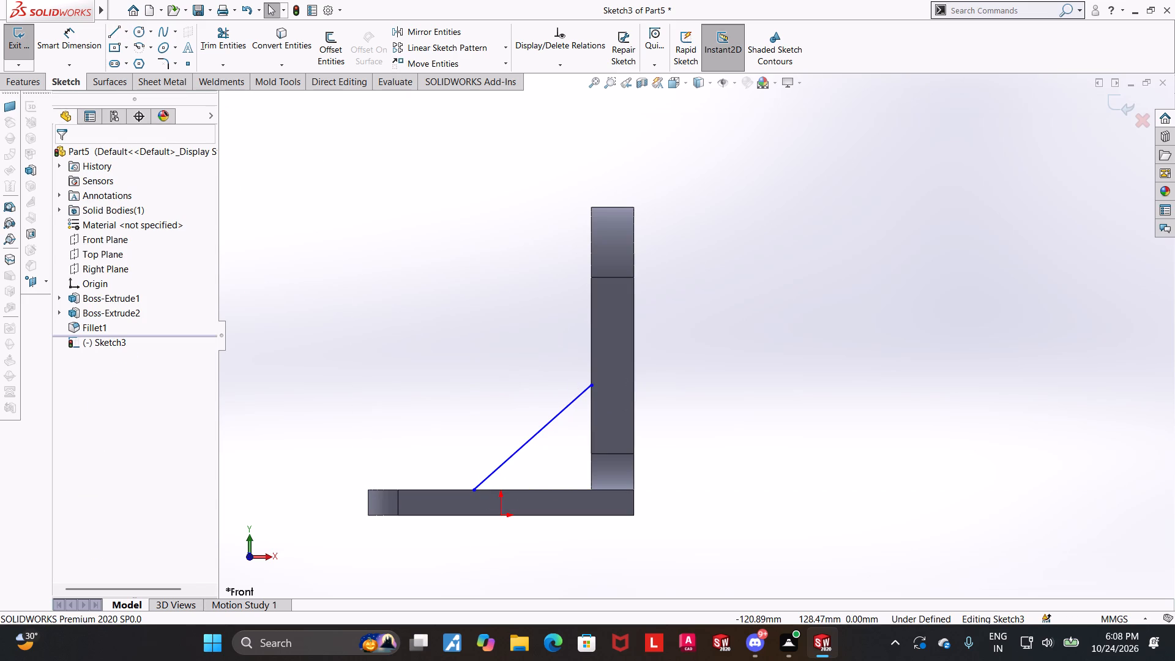
# Dimension the horizontal distance from the diagonal line's lower end to the upright's inner face as 50 mm.
pyautogui.click(73, 43)
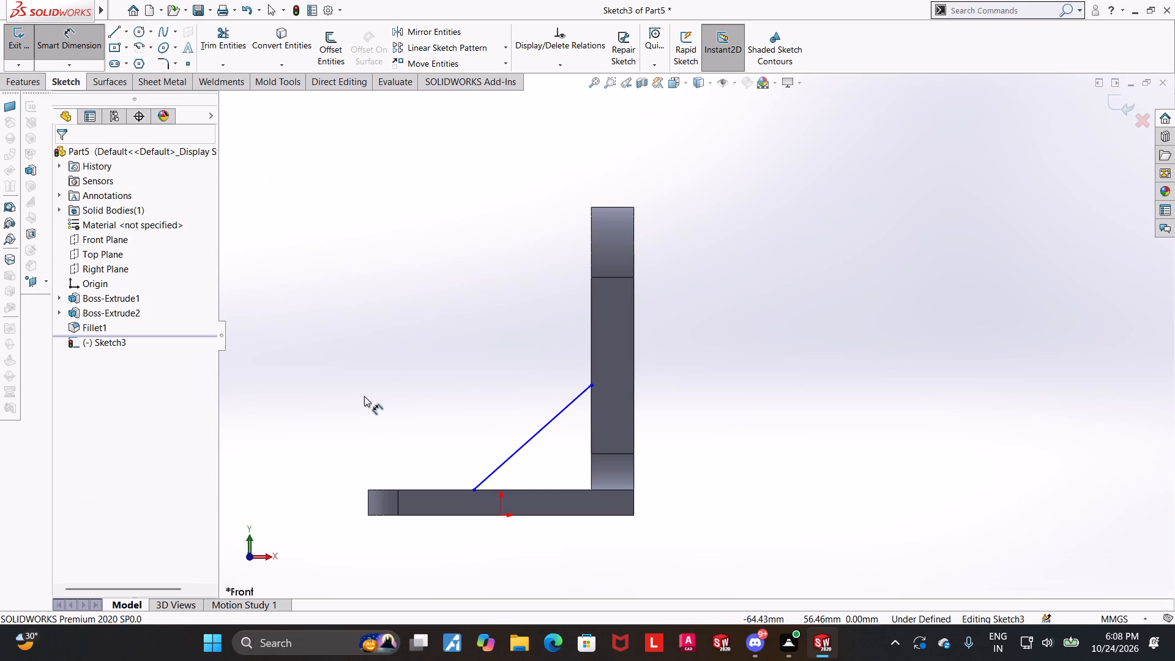
pyautogui.click(474, 490)
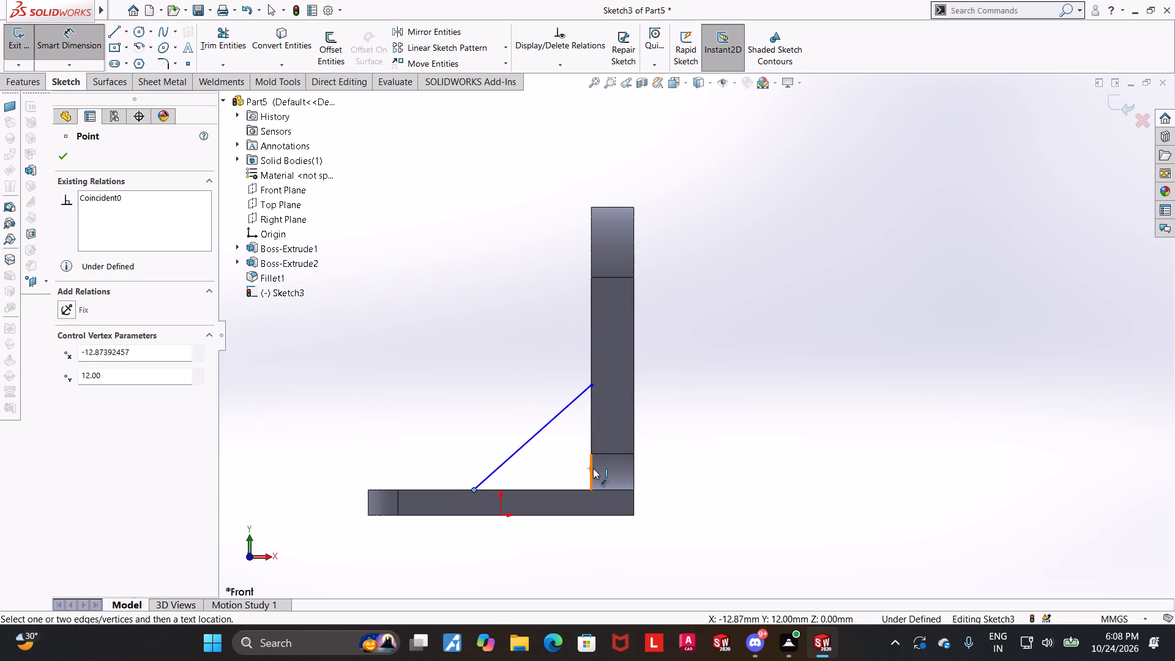
pyautogui.click(593, 468)
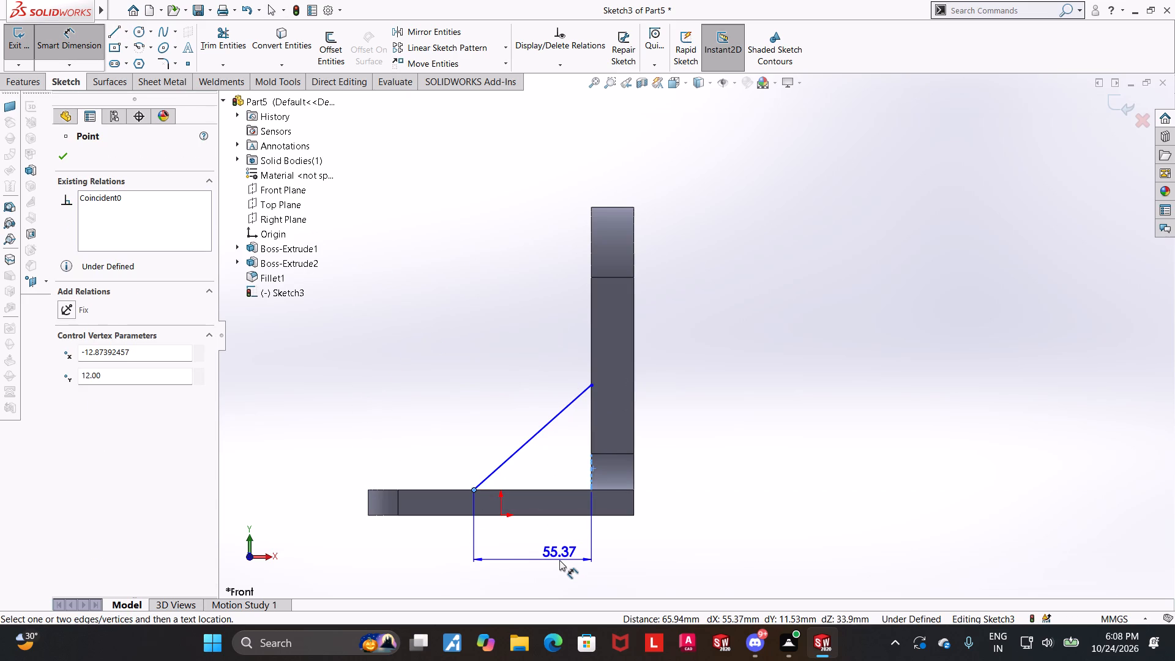
pyautogui.press('Escape')
pyautogui.click(593, 422)
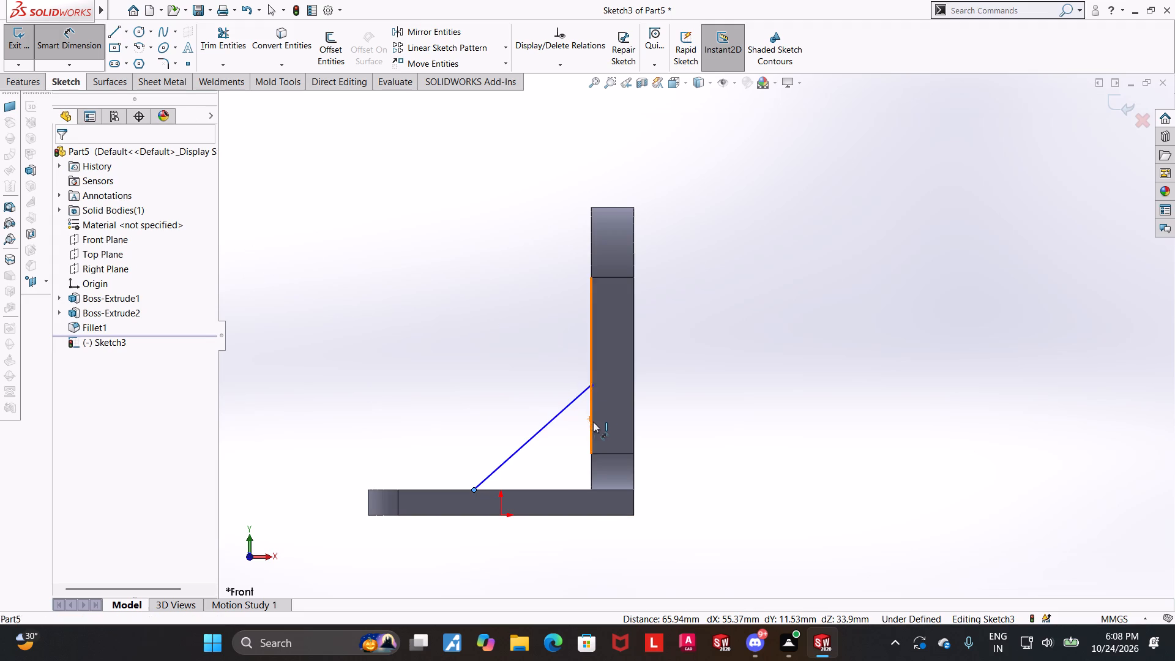
pyautogui.click(510, 559)
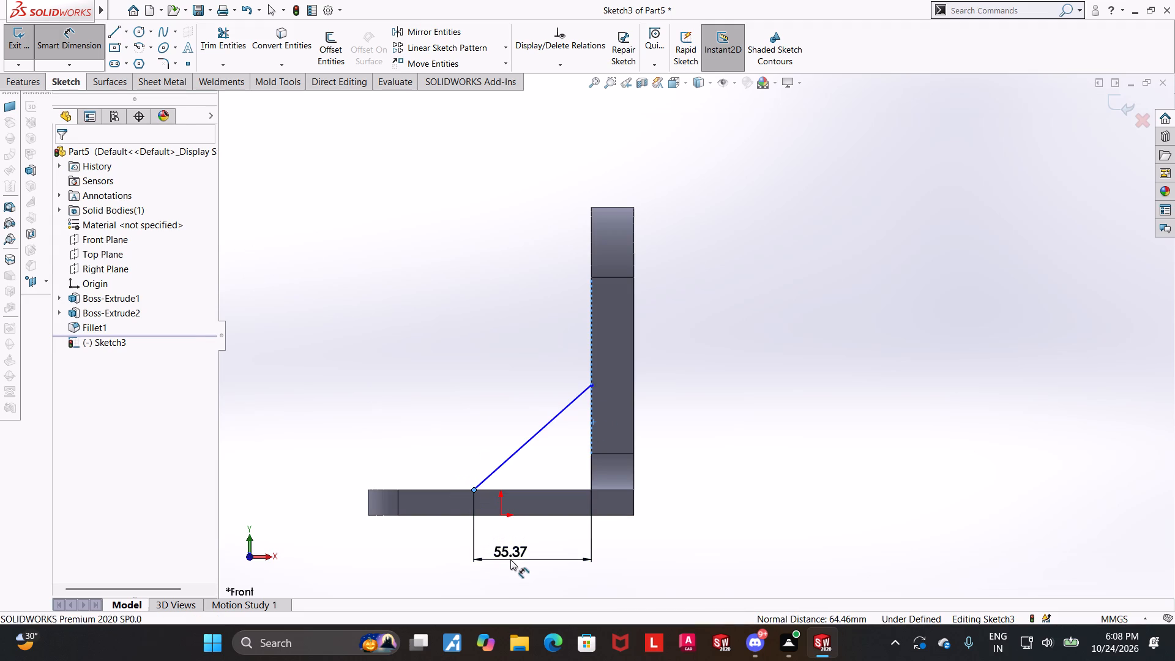
pyautogui.write('50')
pyautogui.press('Return')
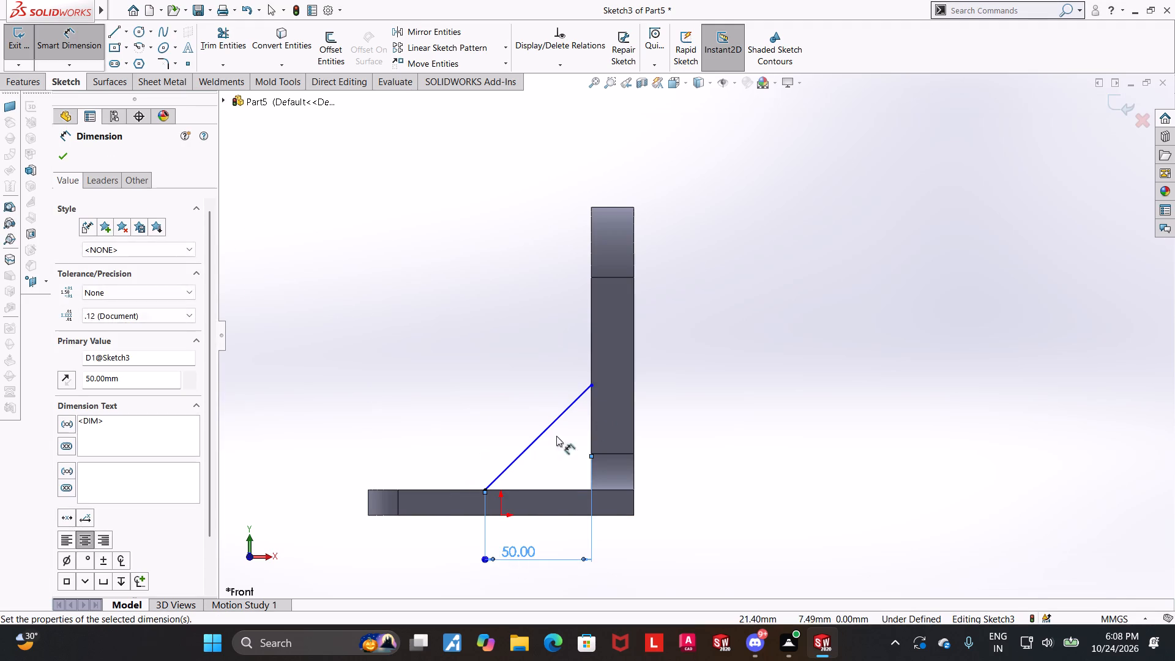
pyautogui.press('Escape')
# Dimension the height of the diagonal line's upper end above the plate's top edge as 50 mm and exit the sketch.
pyautogui.click(76, 44)
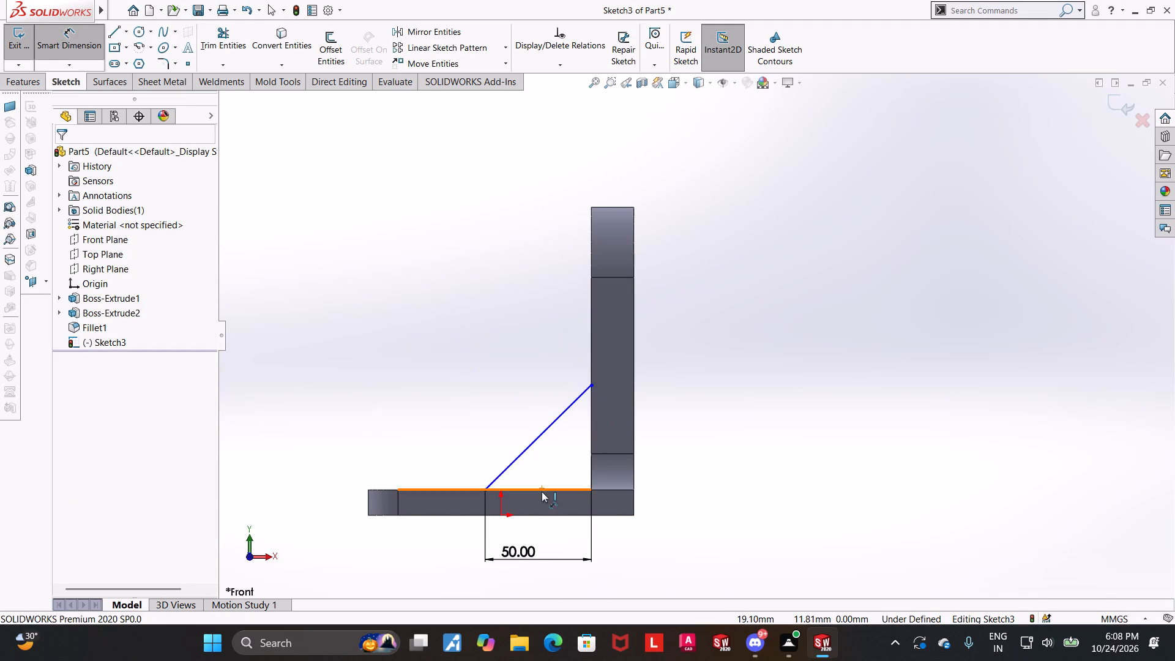
pyautogui.click(540, 490)
pyautogui.click(593, 383)
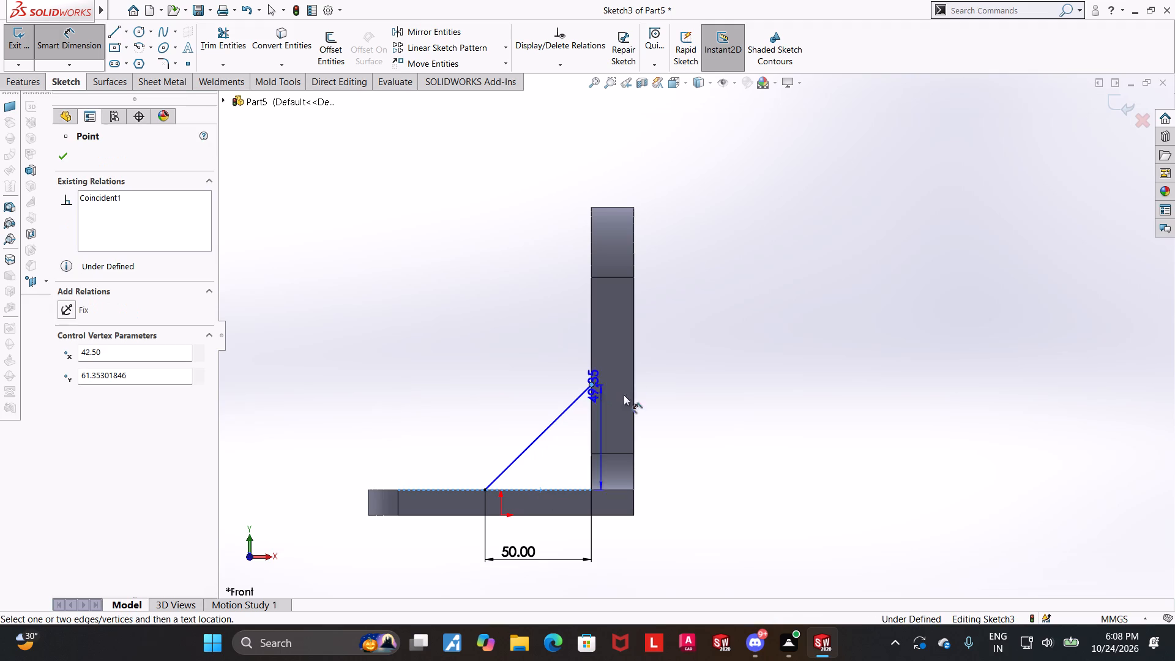
pyautogui.click(731, 417)
pyautogui.write('50')
pyautogui.press('Return')
pyautogui.press('Escape')
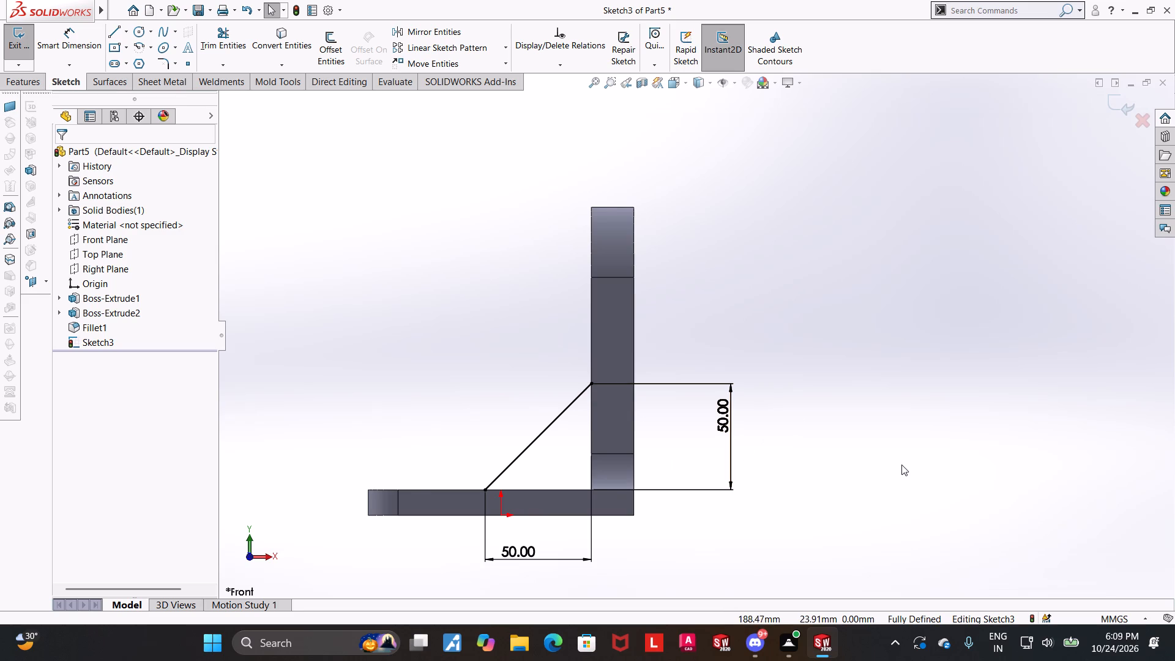
pyautogui.scroll(1, 869, 458)
pyautogui.moveTo(718, 460); pyautogui.dragTo(788, 514, button='middle')
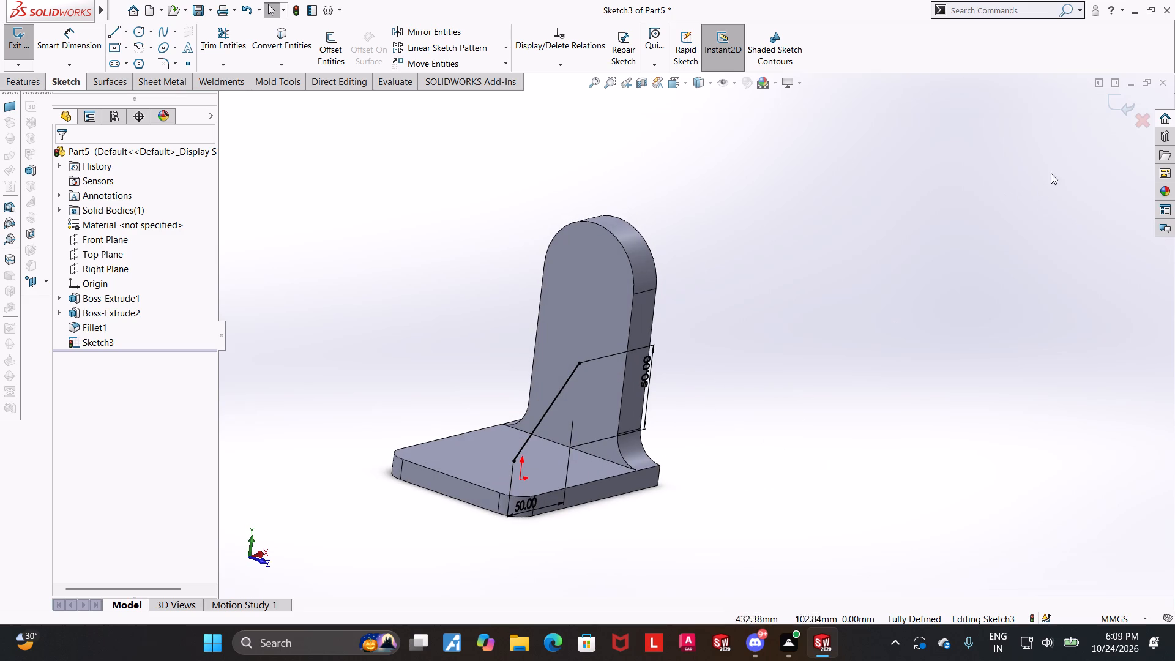
pyautogui.click(1122, 101)
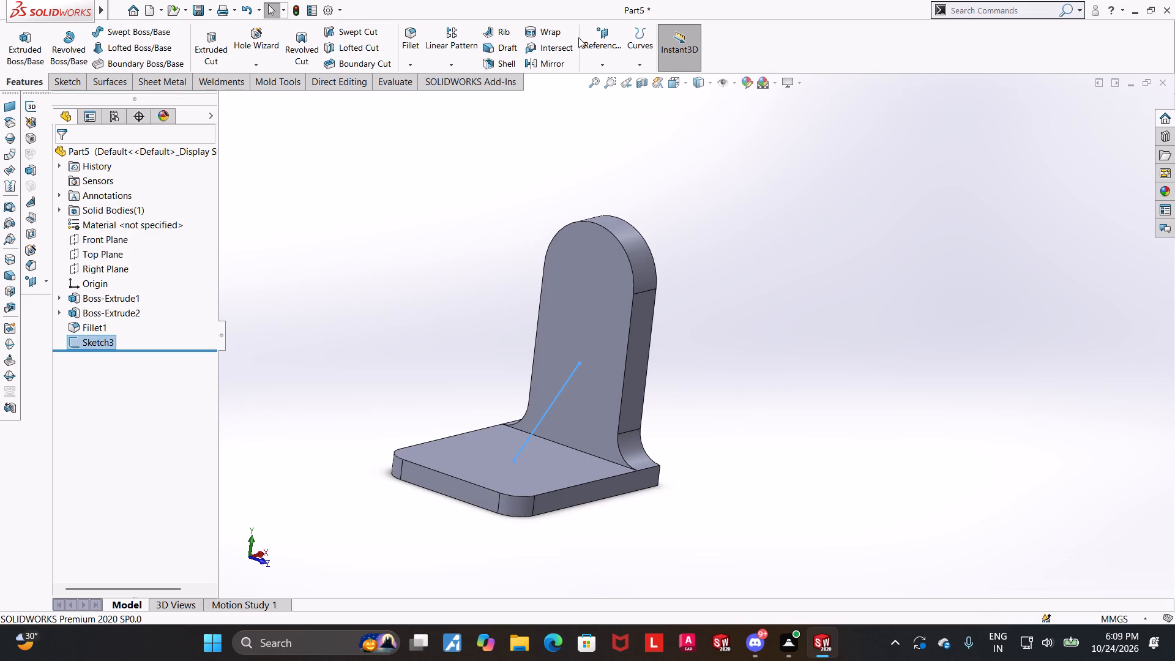
# Create a 12 mm thick rib from the diagonal line sketch between the plate and the upright.
pyautogui.click(491, 34)
pyautogui.moveTo(471, 266); pyautogui.dragTo(460, 266, button='middle')
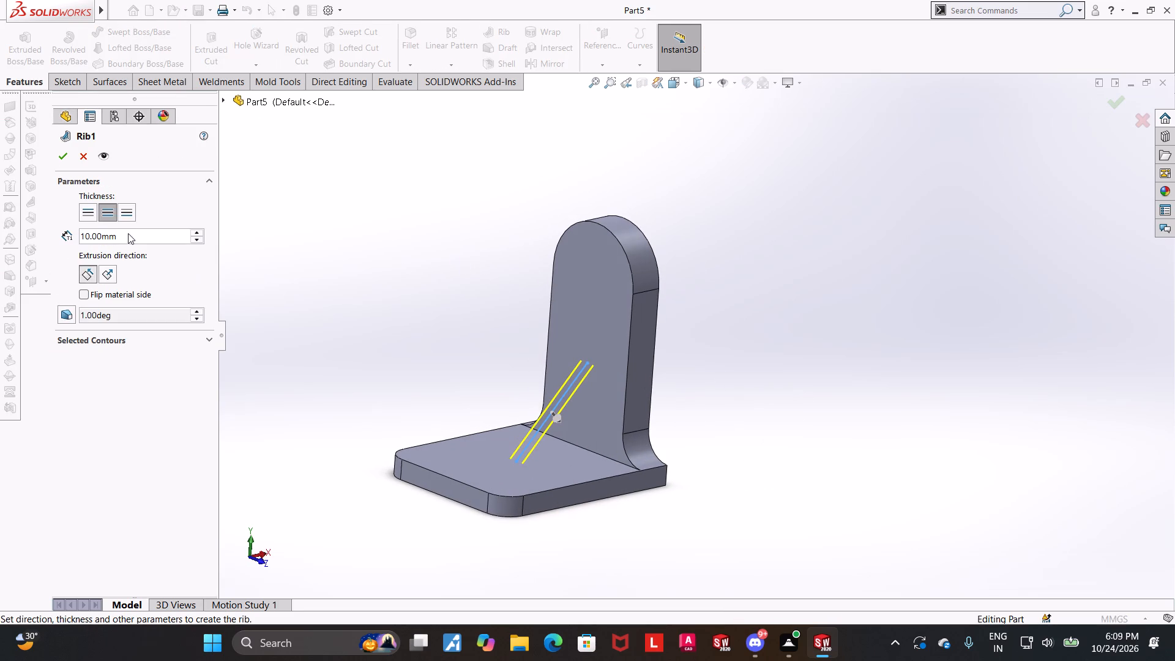
pyautogui.click(135, 234)
pyautogui.moveTo(149, 234); pyautogui.dragTo(48, 238)
pyautogui.press('1')
pyautogui.press('2')
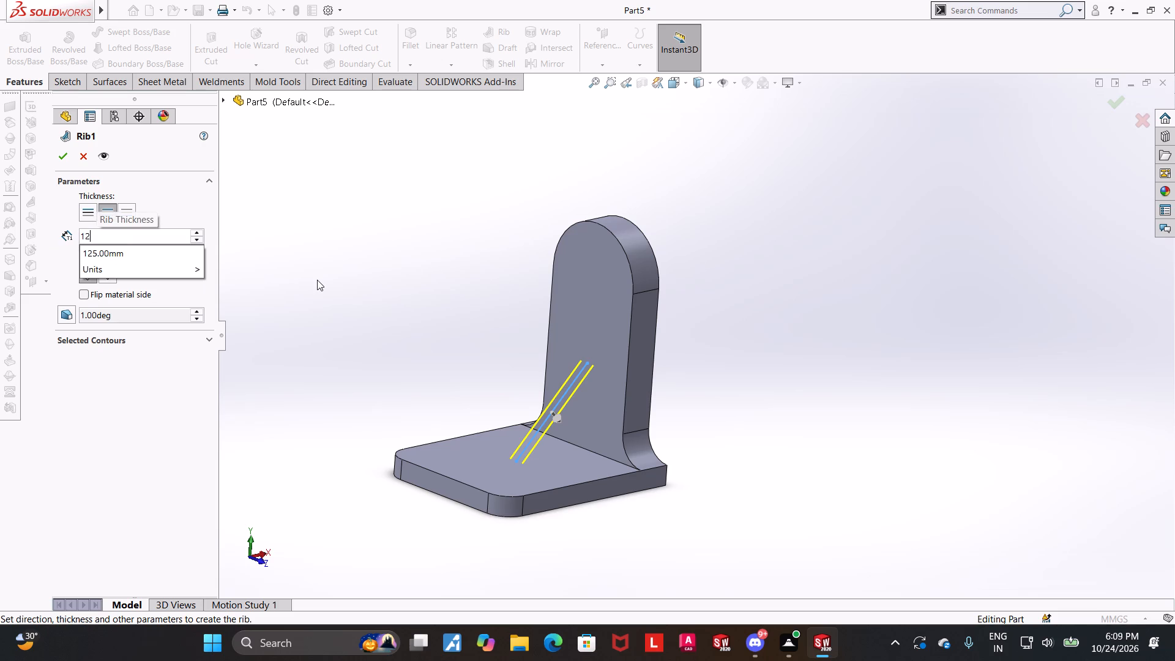
pyautogui.press('Return')
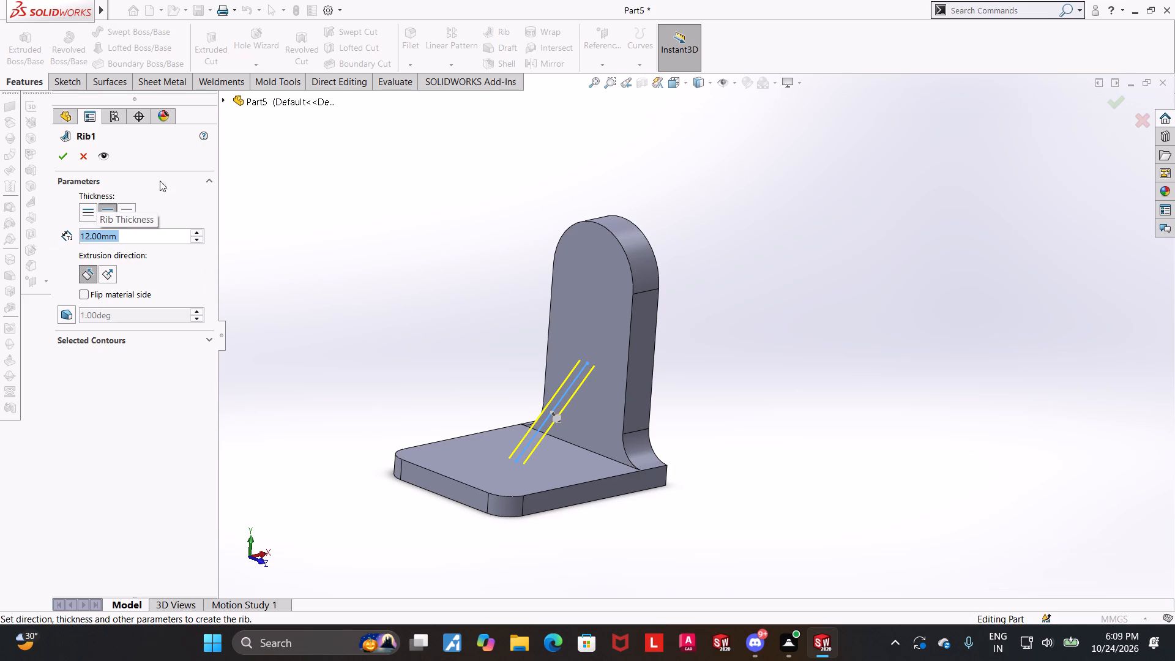
pyautogui.click(59, 159)
pyautogui.click(330, 264)
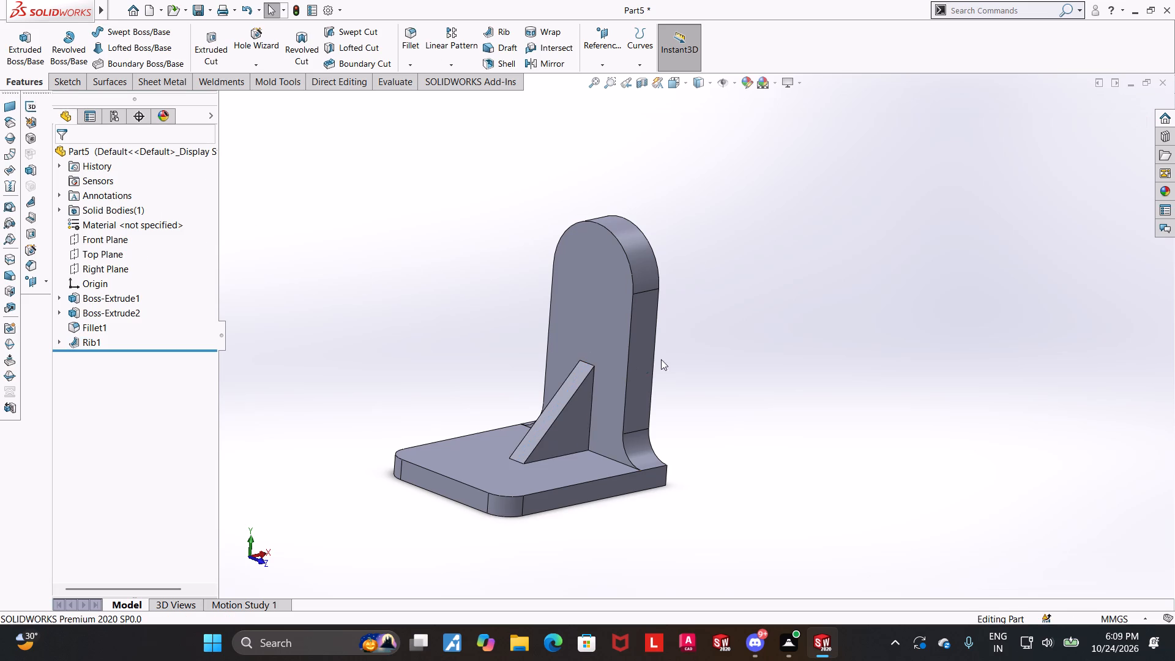
# On the Front Plane, sketch an open profile about 139 mm long from the upright's outer face: sloped top, 10 mm vertical end, horizontal bottom.
pyautogui.moveTo(747, 386); pyautogui.dragTo(696, 359, button='middle')
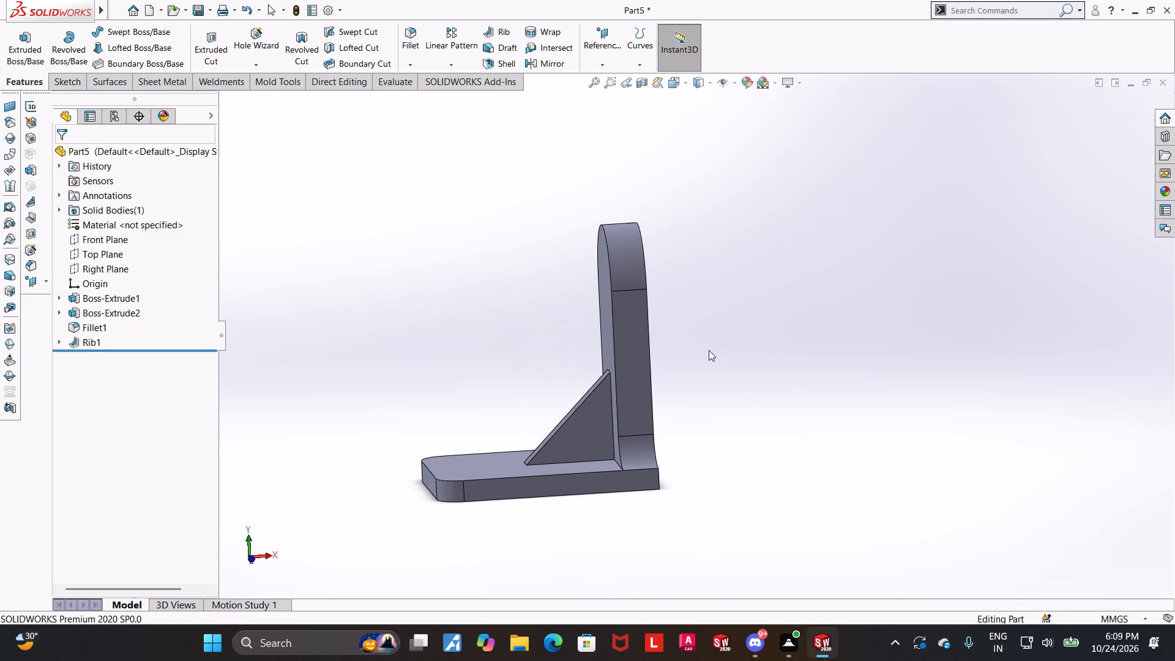
pyautogui.click(98, 237)
pyautogui.click(105, 221)
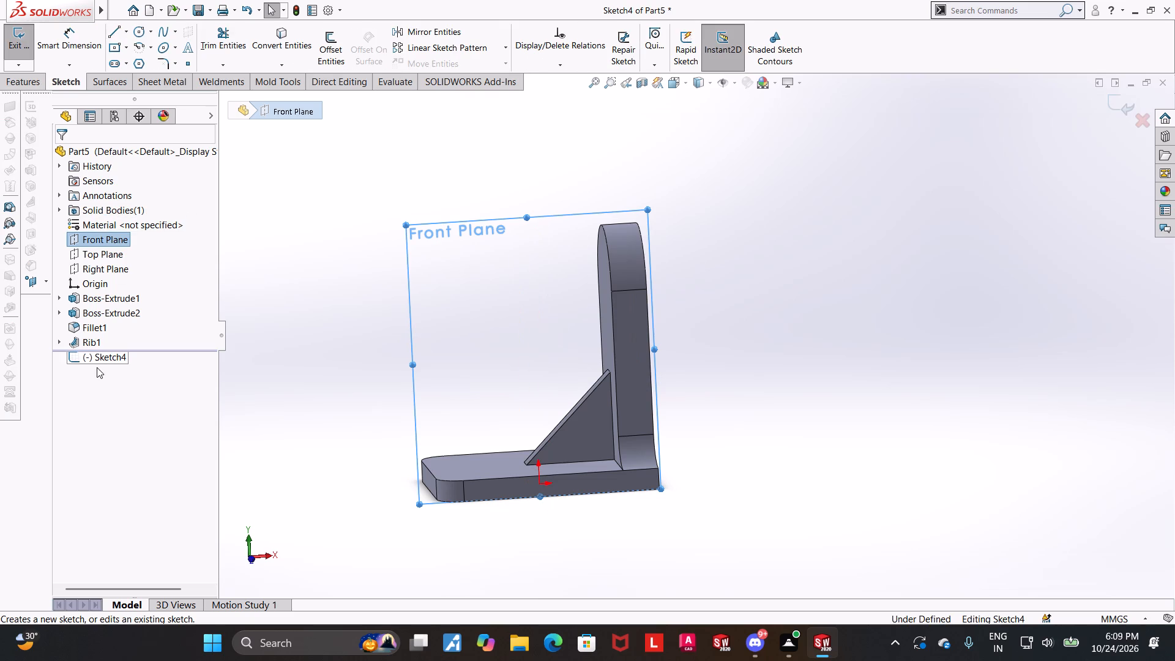
pyautogui.click(101, 354)
pyautogui.click(129, 339)
pyautogui.scroll(7, 724, 330)
pyautogui.scroll(-4, 909, 252)
pyautogui.scroll(-1, 709, 458)
pyautogui.click(122, 32)
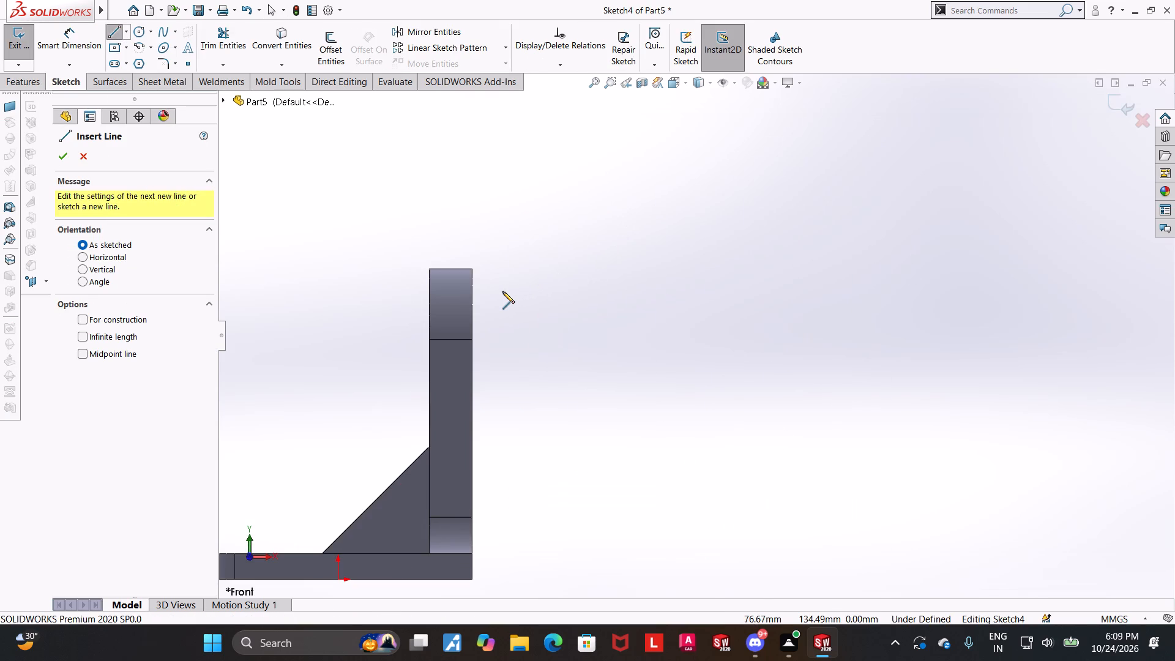
pyautogui.click(472, 286)
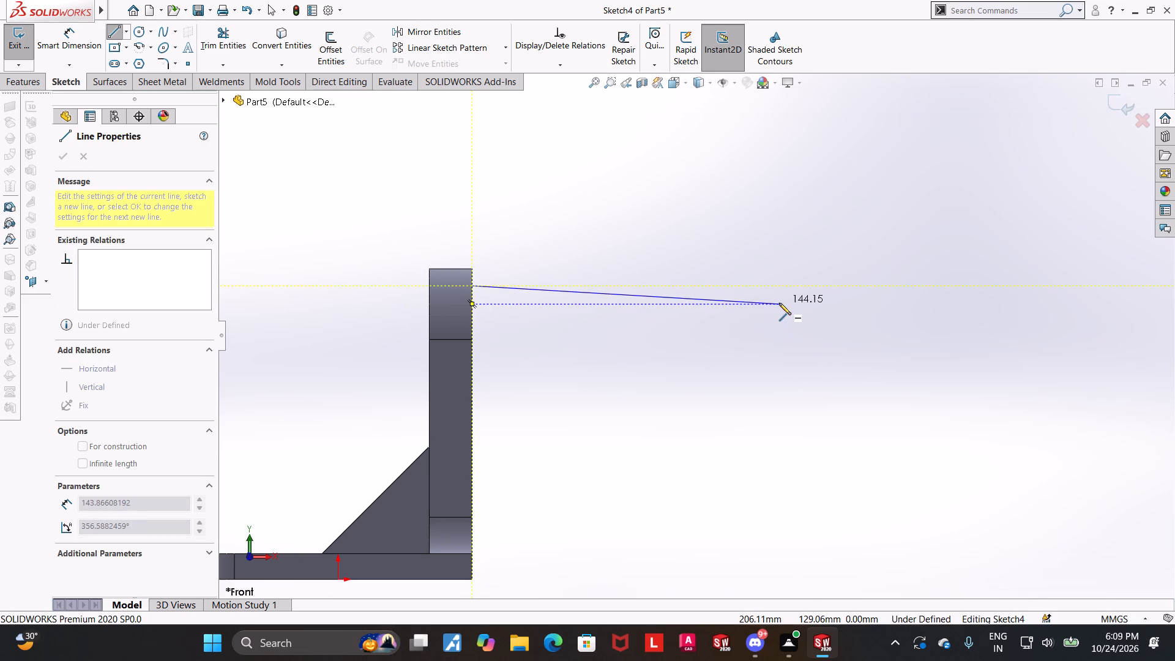
pyautogui.click(770, 296)
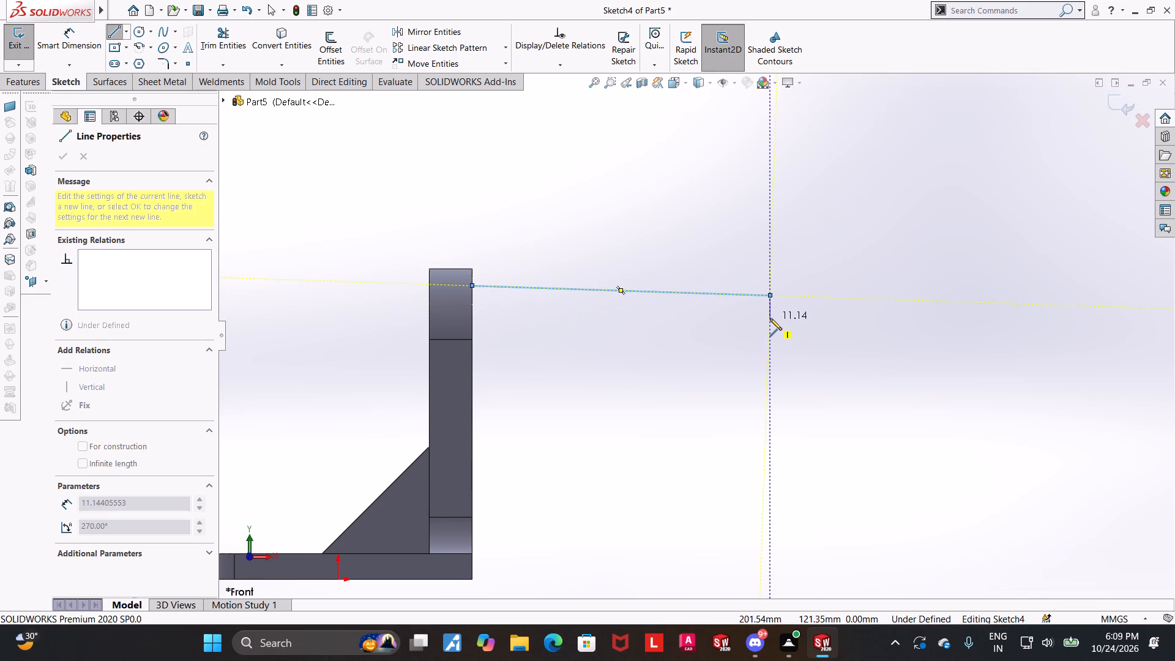
pyautogui.click(770, 316)
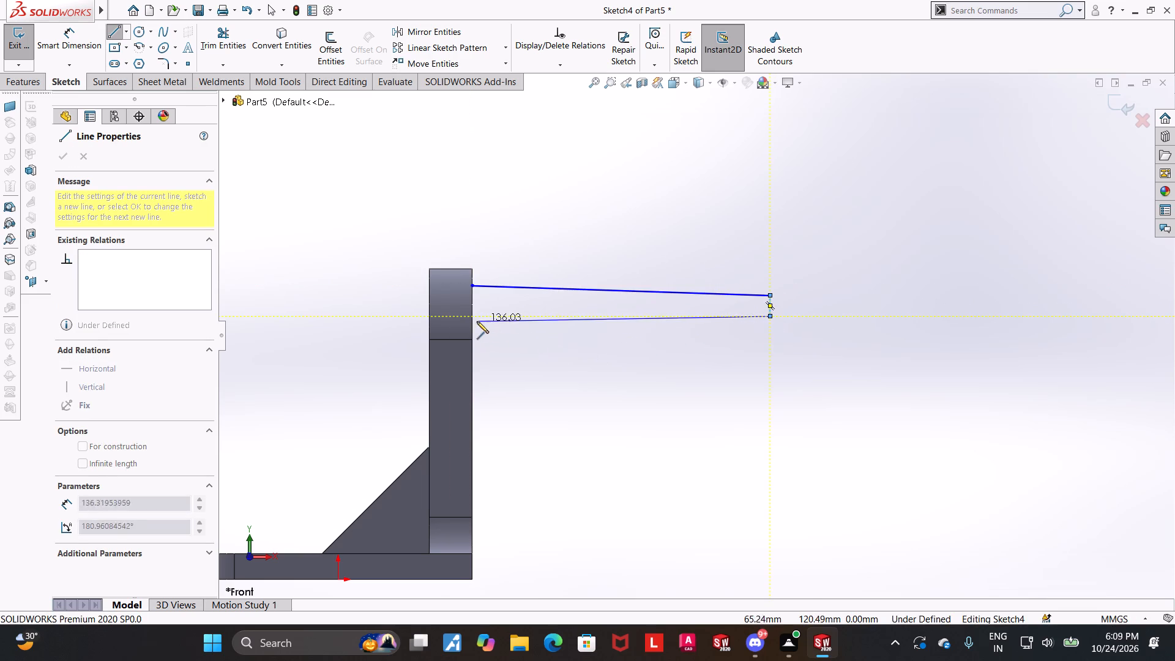
pyautogui.click(472, 318)
pyautogui.press('Escape')
pyautogui.press('Escape')
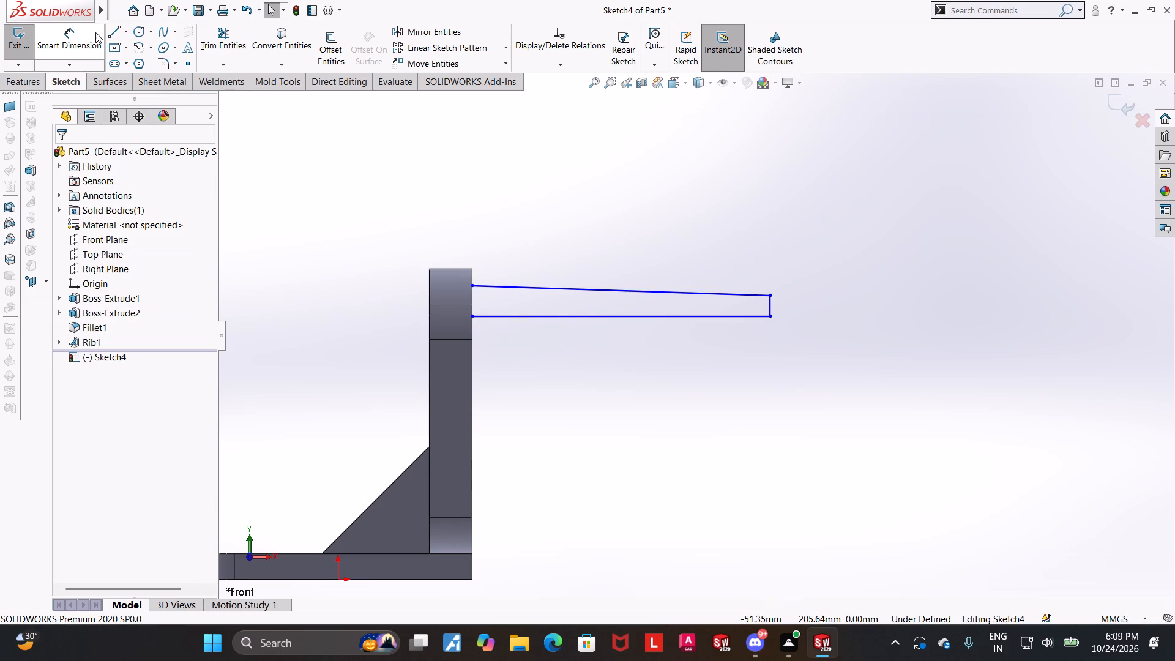
# Draw a horizontal construction centerline below the profile, from the upright's outer face to under the profile's far end.
pyautogui.click(127, 32)
pyautogui.click(133, 58)
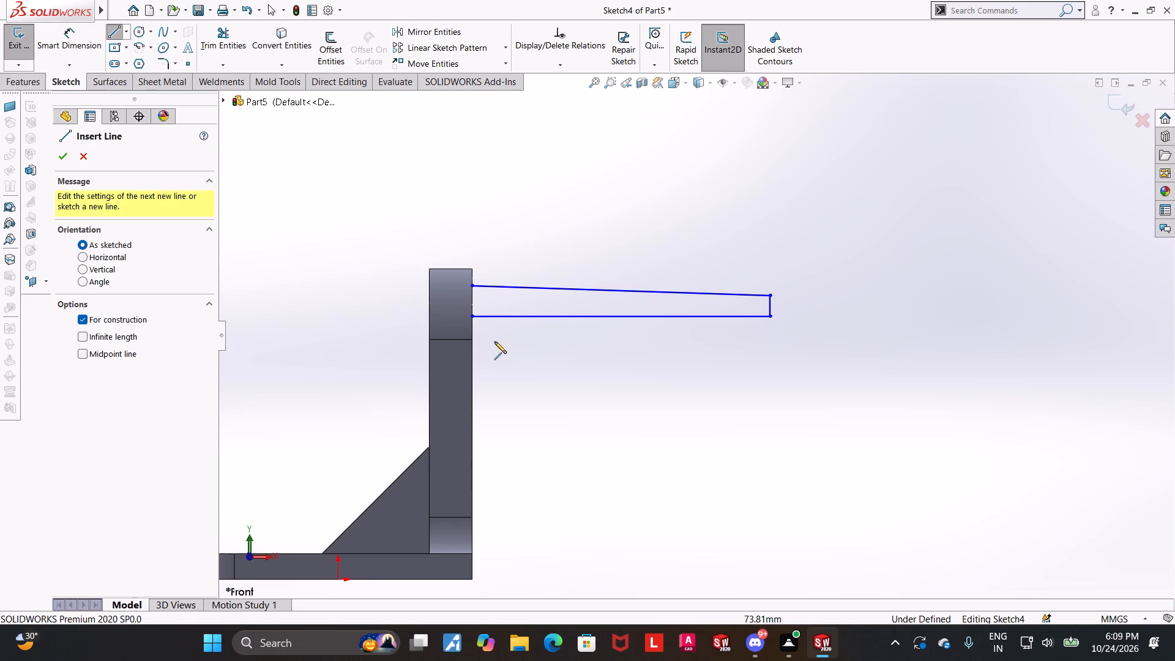
pyautogui.click(474, 343)
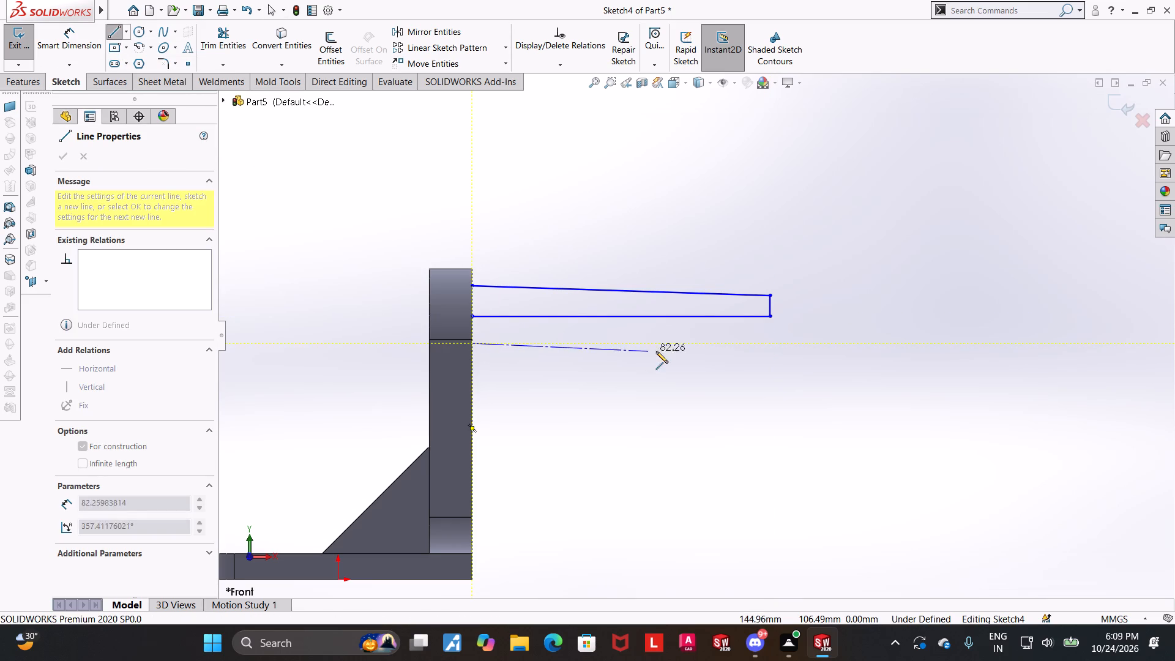
pyautogui.click(773, 342)
pyautogui.press('Escape')
pyautogui.press('Escape')
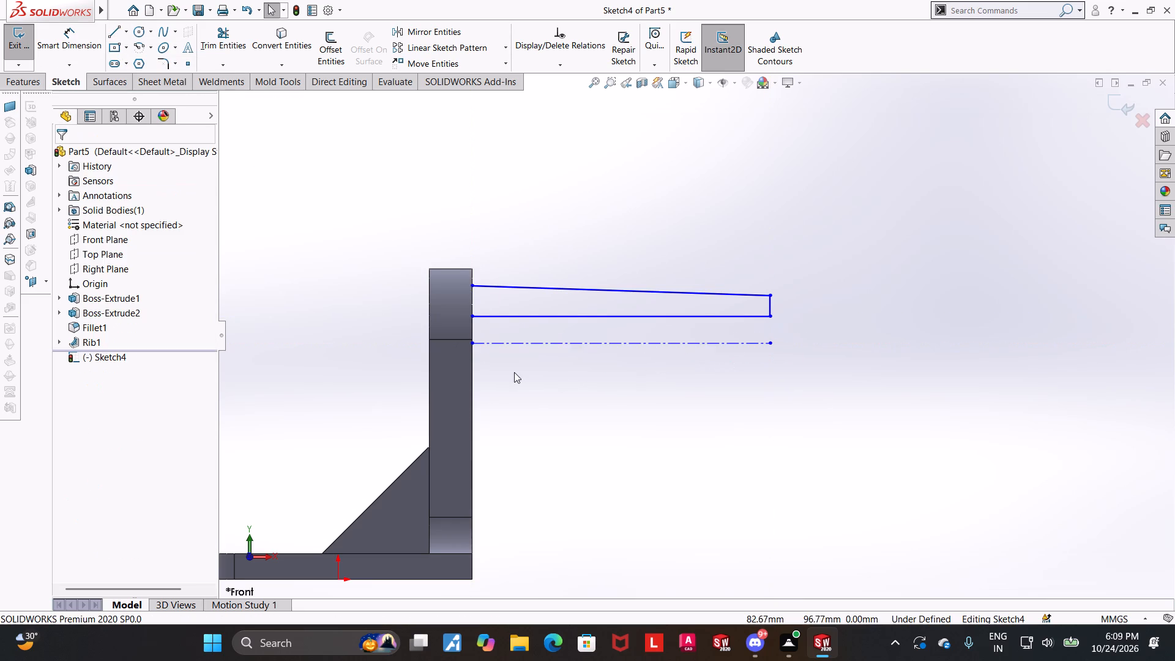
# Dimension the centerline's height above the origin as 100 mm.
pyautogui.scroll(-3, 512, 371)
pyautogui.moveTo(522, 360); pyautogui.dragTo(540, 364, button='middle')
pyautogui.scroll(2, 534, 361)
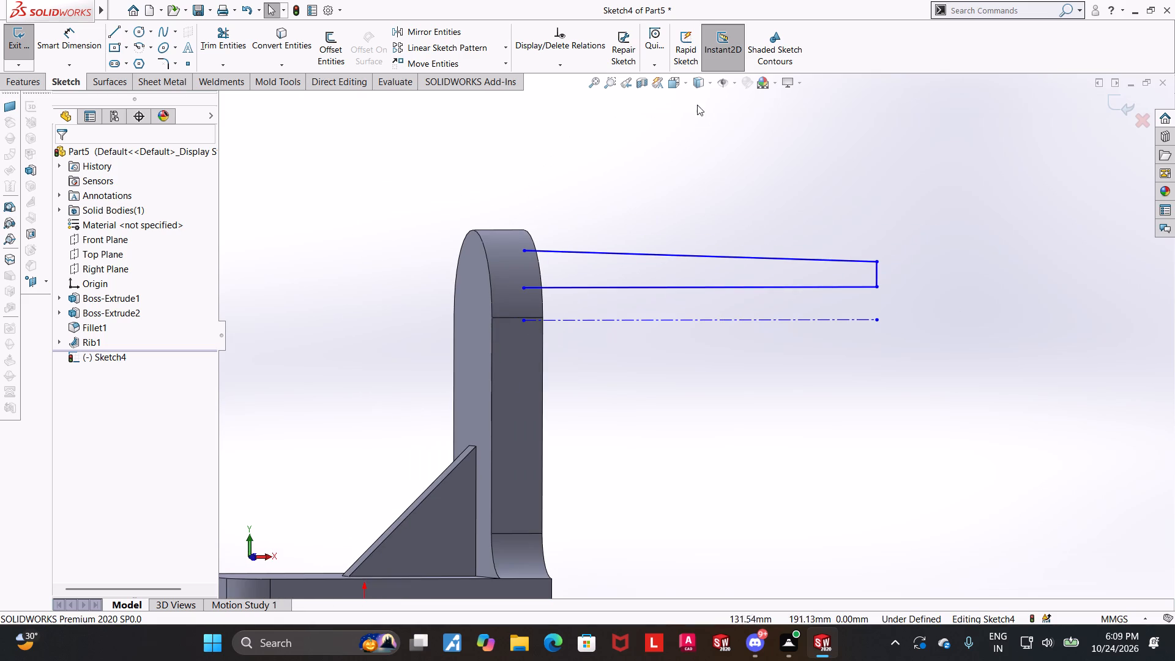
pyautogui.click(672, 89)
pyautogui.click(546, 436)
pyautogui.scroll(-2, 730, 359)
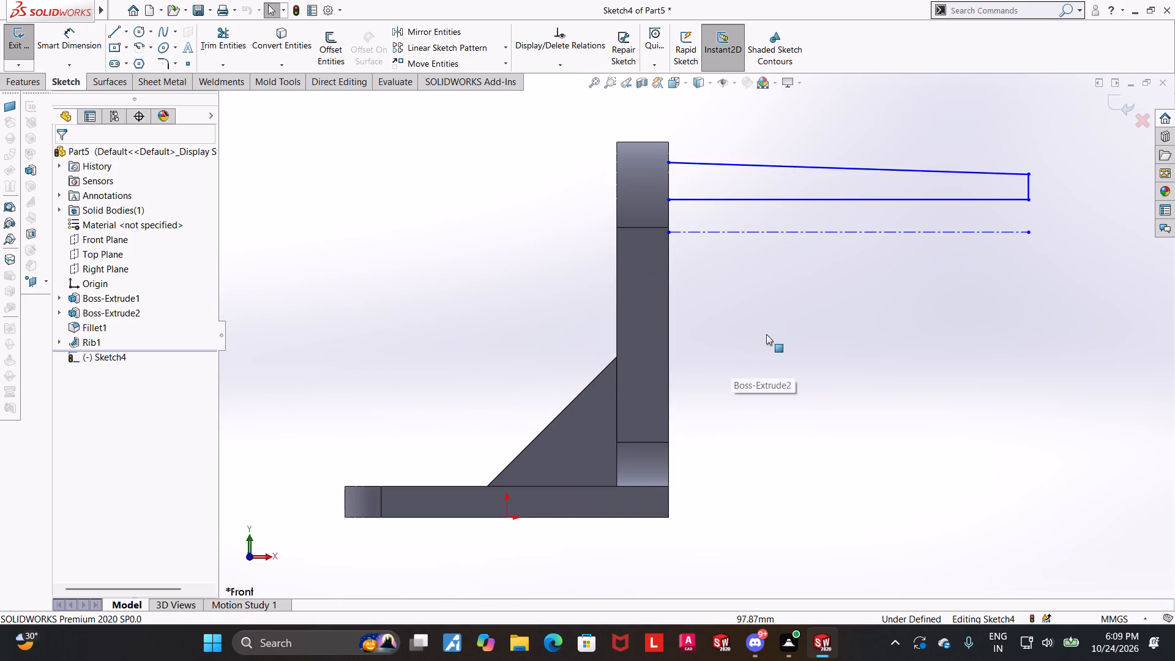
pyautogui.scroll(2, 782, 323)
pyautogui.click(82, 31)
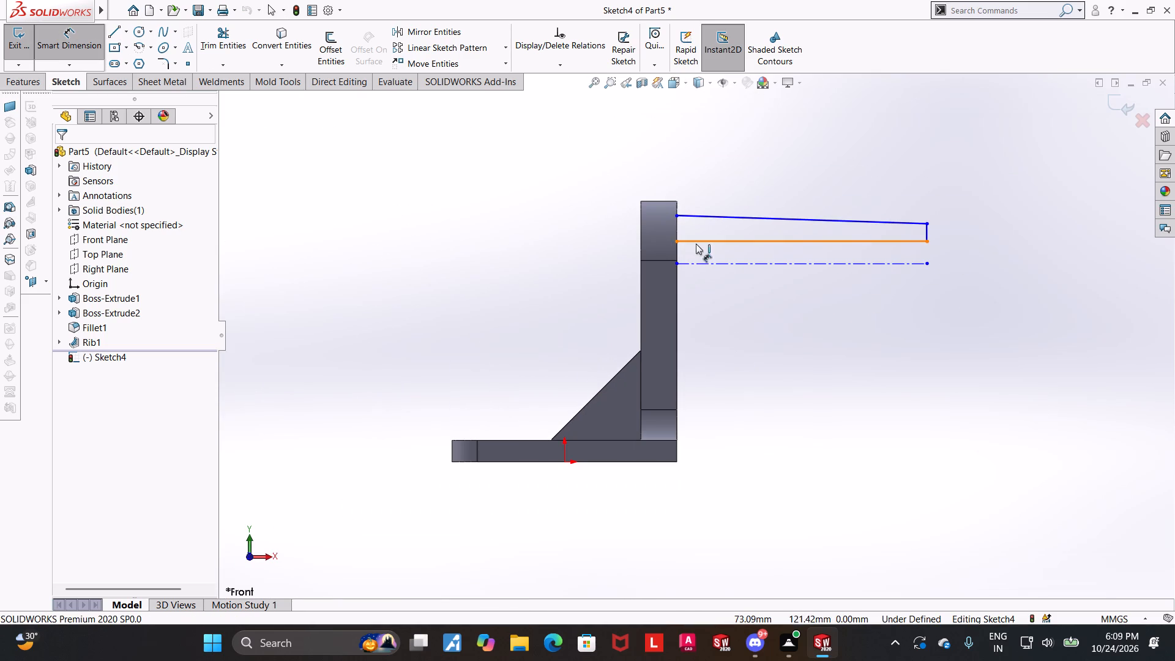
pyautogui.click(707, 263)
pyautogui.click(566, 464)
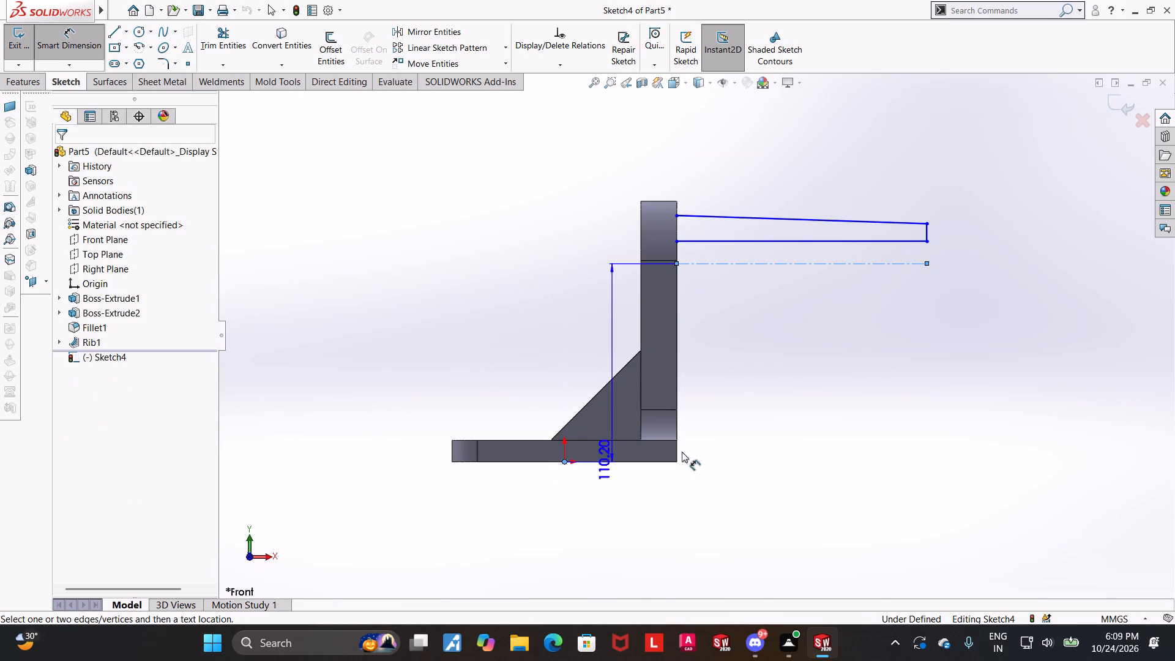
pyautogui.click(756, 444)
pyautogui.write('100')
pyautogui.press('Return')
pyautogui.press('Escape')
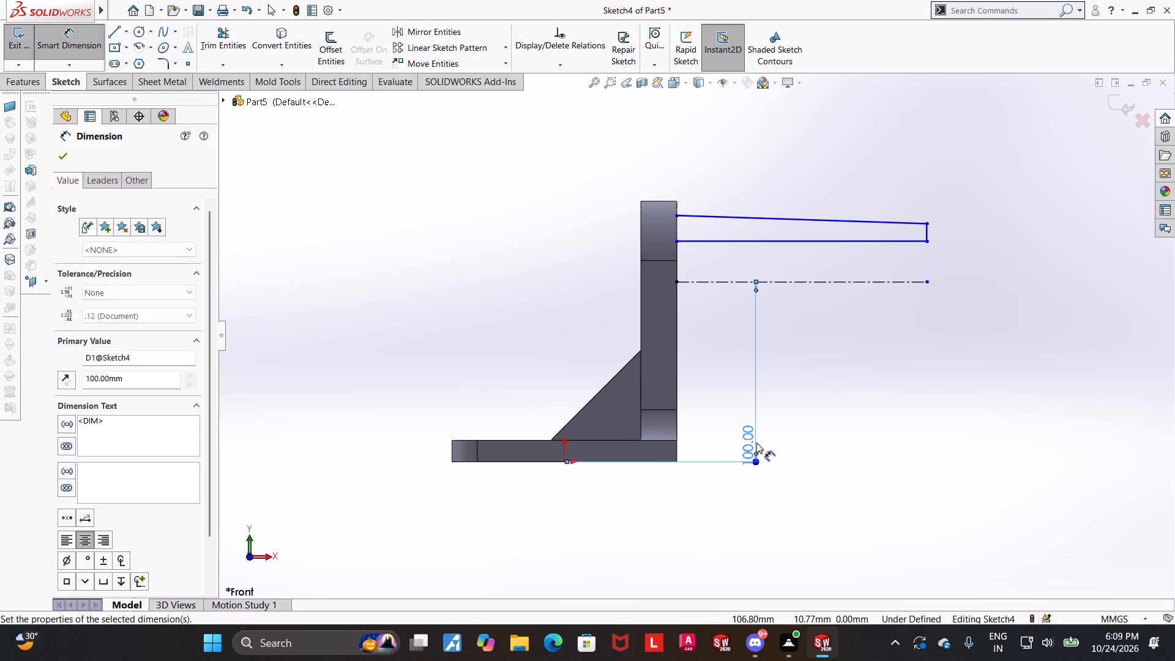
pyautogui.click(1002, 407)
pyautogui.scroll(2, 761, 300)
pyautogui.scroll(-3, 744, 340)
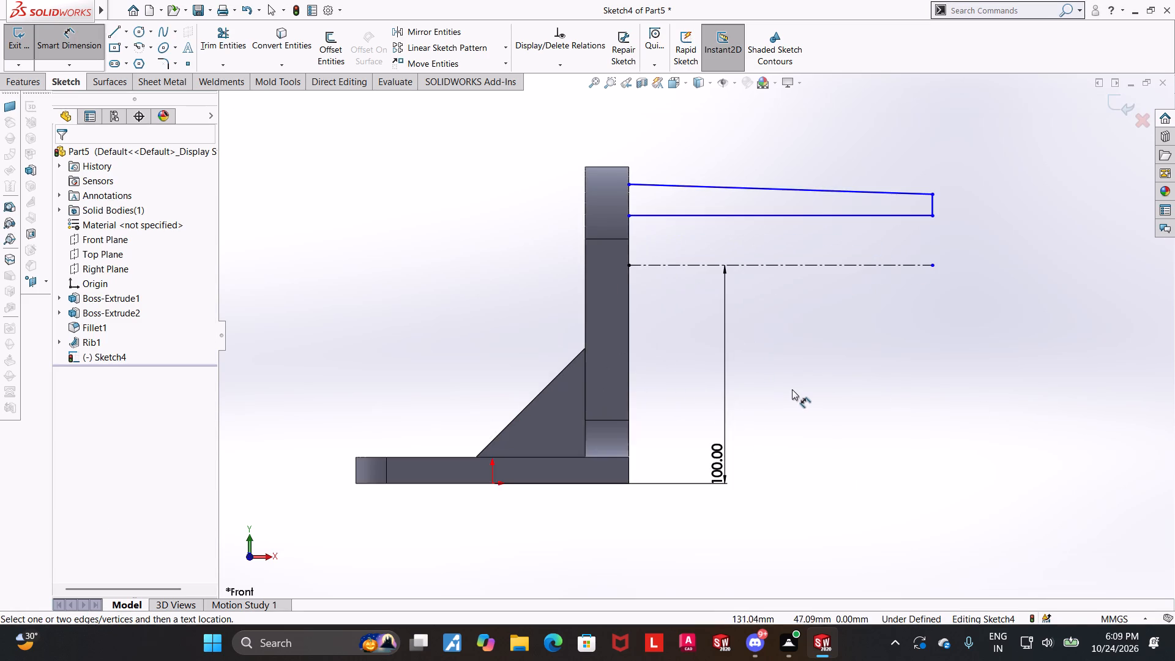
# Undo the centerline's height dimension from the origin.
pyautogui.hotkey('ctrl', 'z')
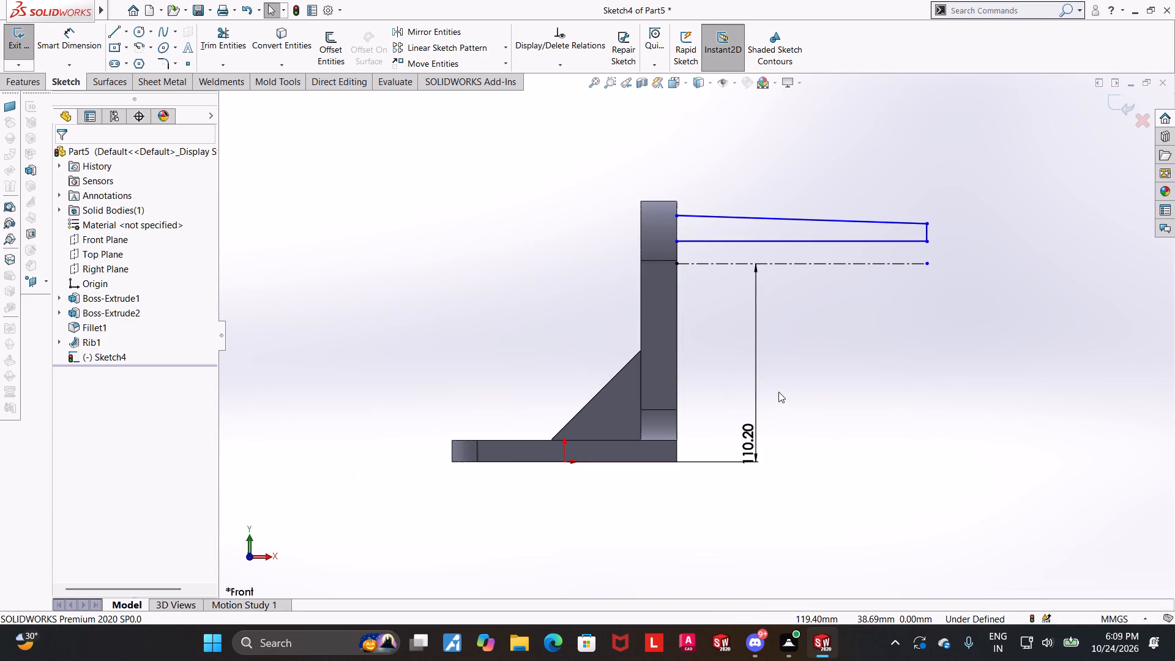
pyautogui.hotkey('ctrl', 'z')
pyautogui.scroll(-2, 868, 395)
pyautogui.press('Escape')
# Dimension the centerline's height above the plate's top edge as 100 mm.
pyautogui.click(64, 43)
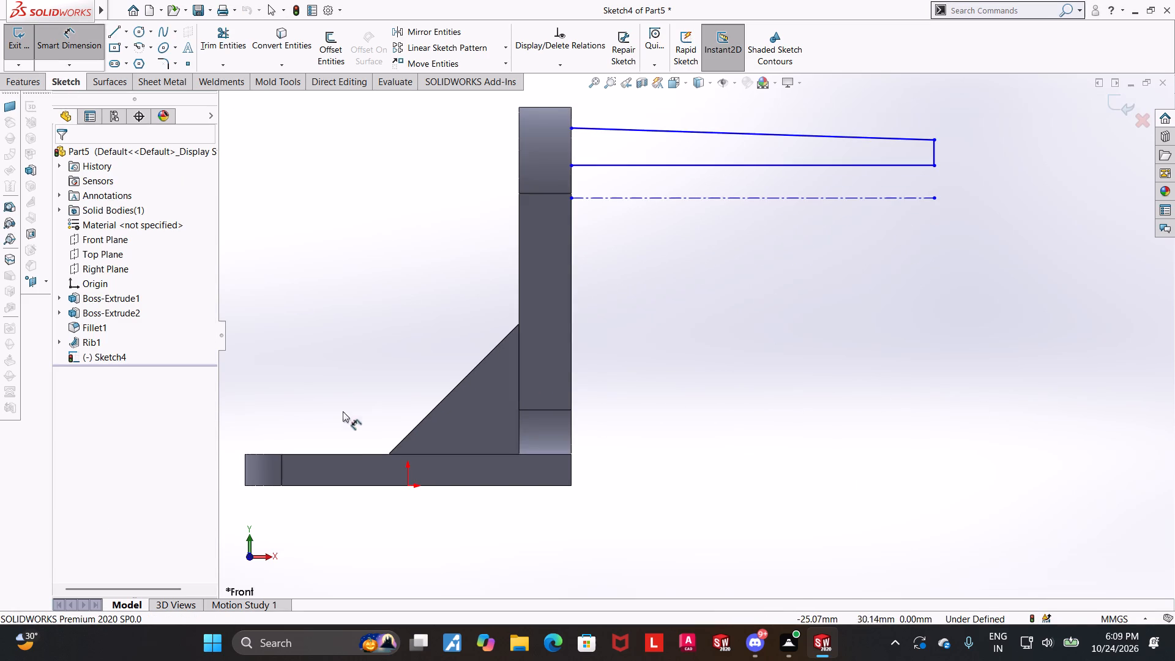
pyautogui.click(343, 453)
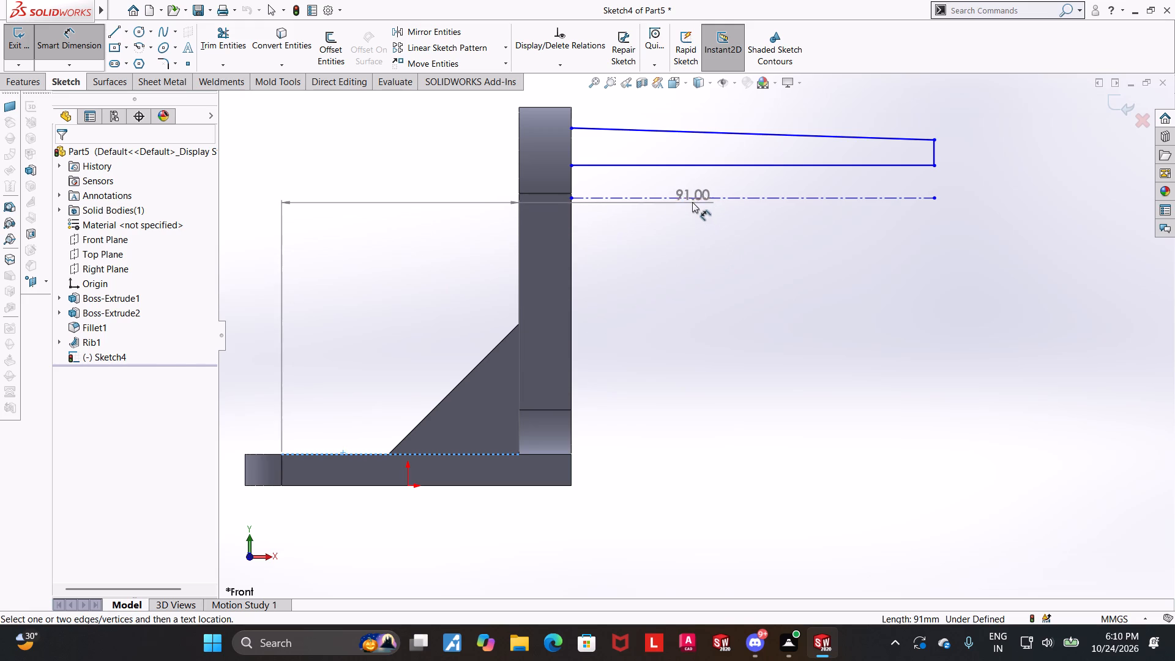
pyautogui.click(692, 201)
pyautogui.click(441, 280)
pyautogui.write('100')
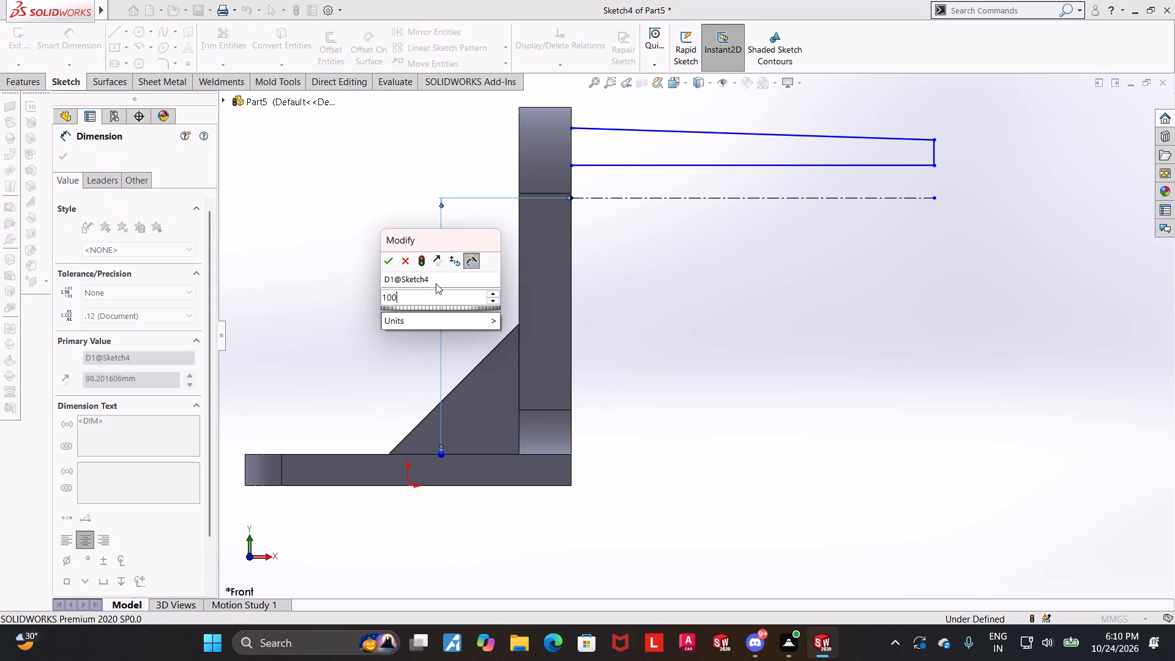
pyautogui.press('Return')
pyautogui.press('Escape')
pyautogui.click(670, 257)
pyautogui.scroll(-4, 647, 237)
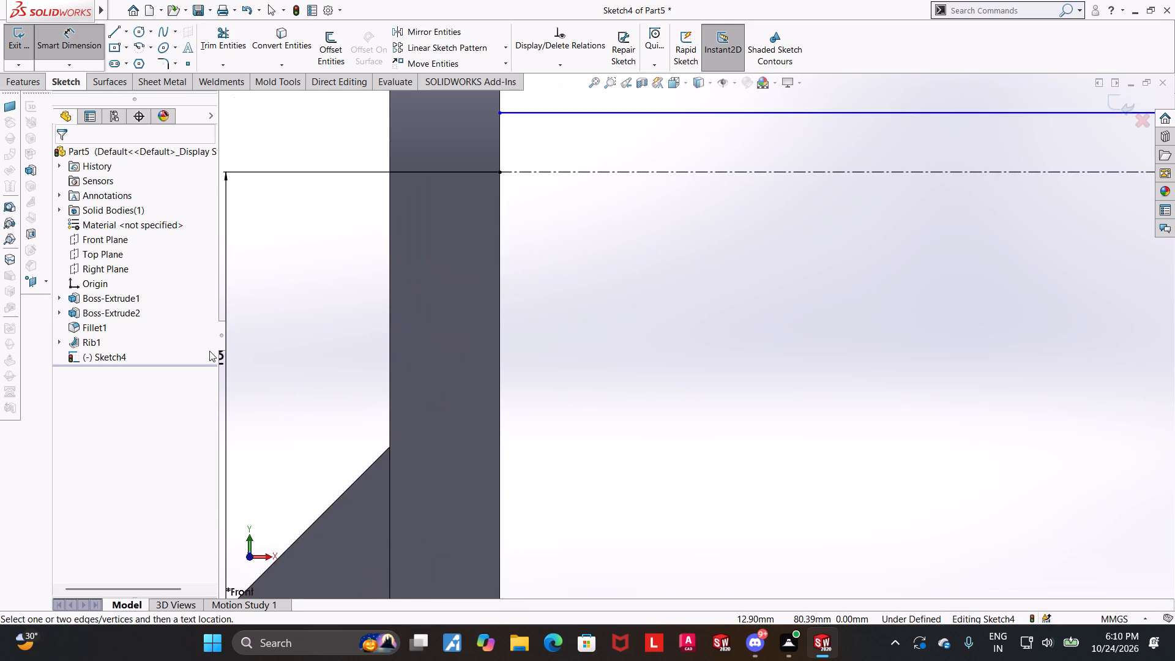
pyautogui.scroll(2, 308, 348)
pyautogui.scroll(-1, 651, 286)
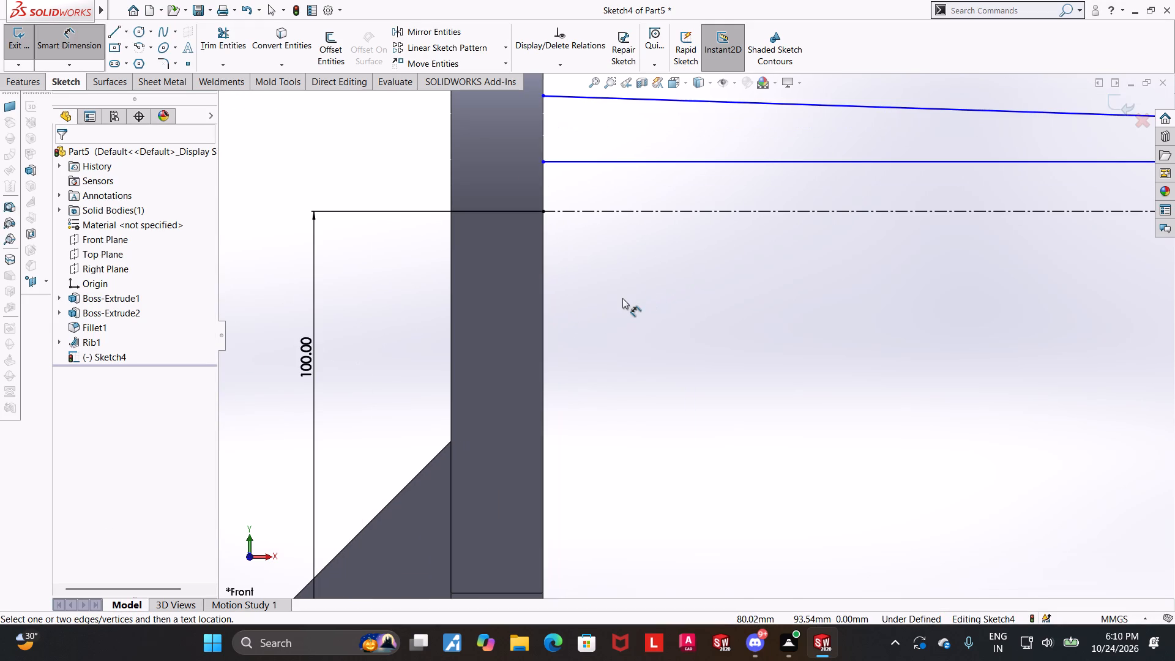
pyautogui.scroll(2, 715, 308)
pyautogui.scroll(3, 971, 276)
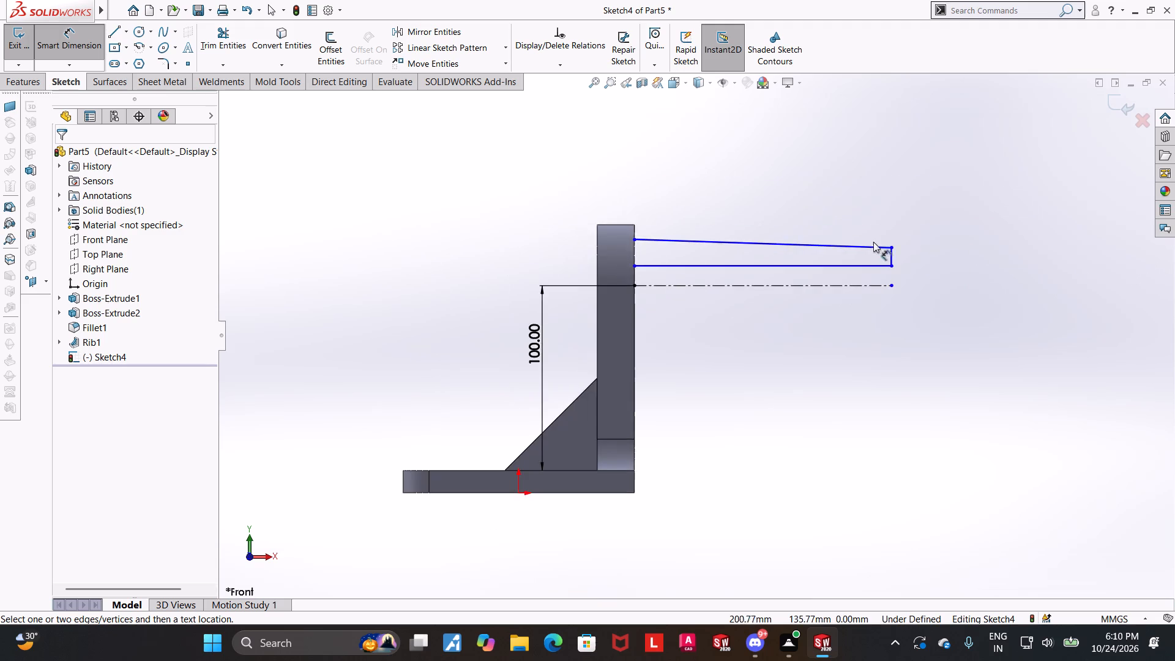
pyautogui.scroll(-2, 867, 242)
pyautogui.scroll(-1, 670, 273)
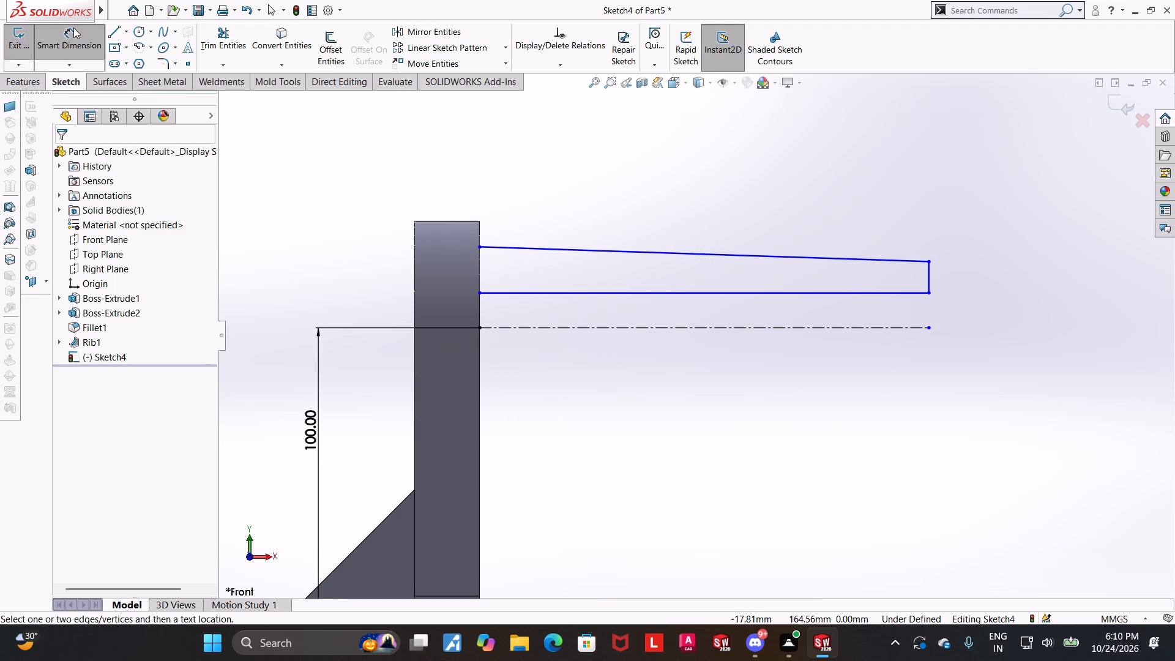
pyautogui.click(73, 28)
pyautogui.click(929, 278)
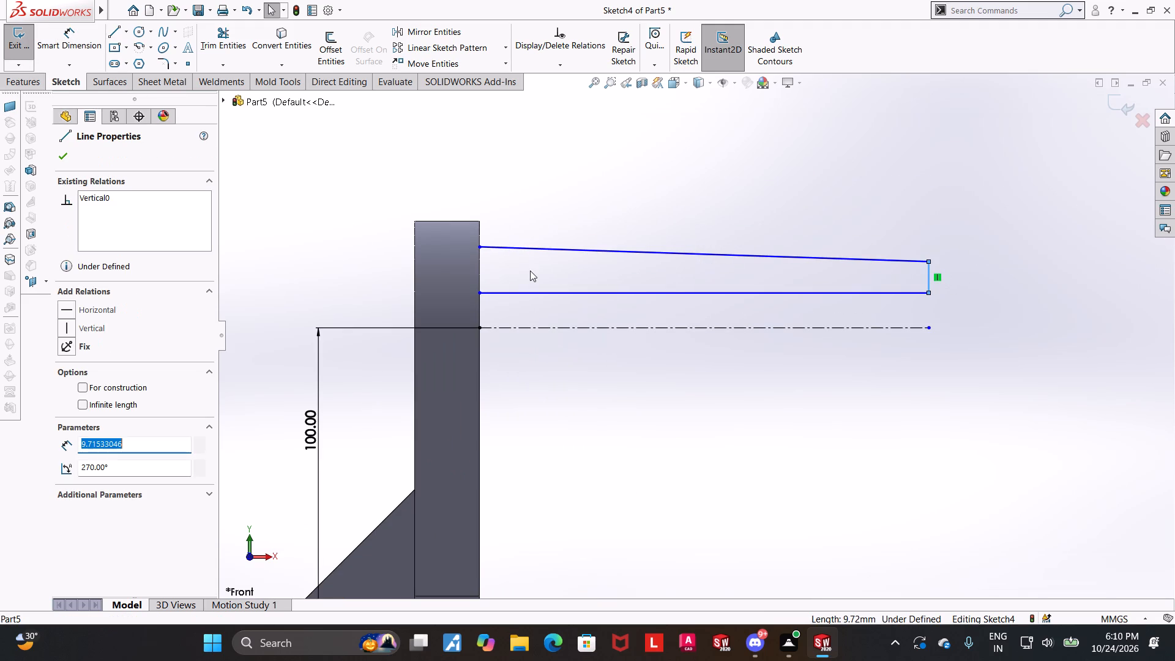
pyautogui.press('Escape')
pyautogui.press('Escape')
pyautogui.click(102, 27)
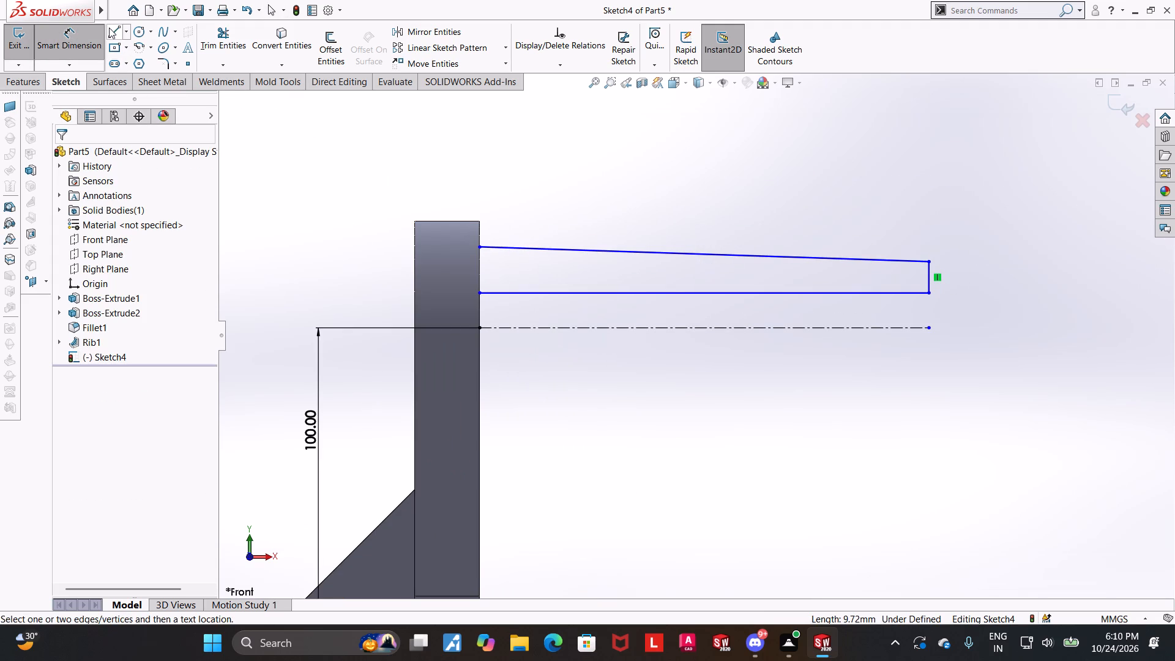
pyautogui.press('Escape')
# Close the profile with a vertical line about 14 mm long along the upright's outer face.
pyautogui.click(119, 31)
pyautogui.click(479, 246)
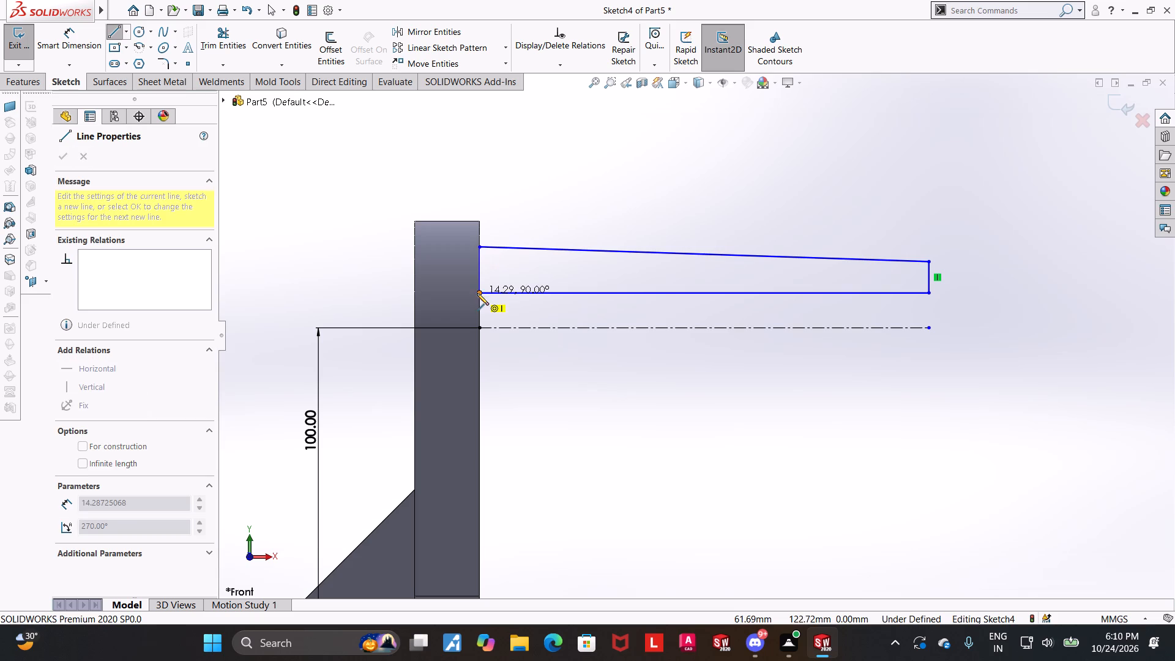
pyautogui.click(479, 293)
pyautogui.press('Escape')
pyautogui.press('Escape')
pyautogui.press('Escape')
# Dimension the horizontal distance from the upright's inner face to the profile's far vertical end as 60 mm.
pyautogui.click(62, 42)
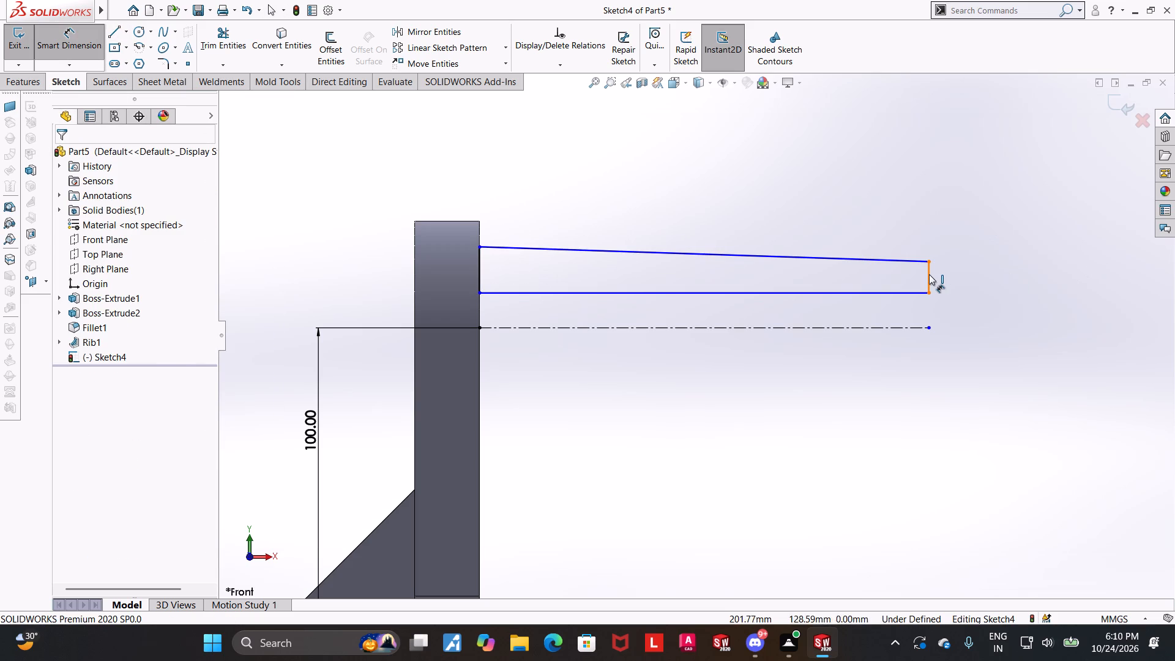
pyautogui.click(928, 274)
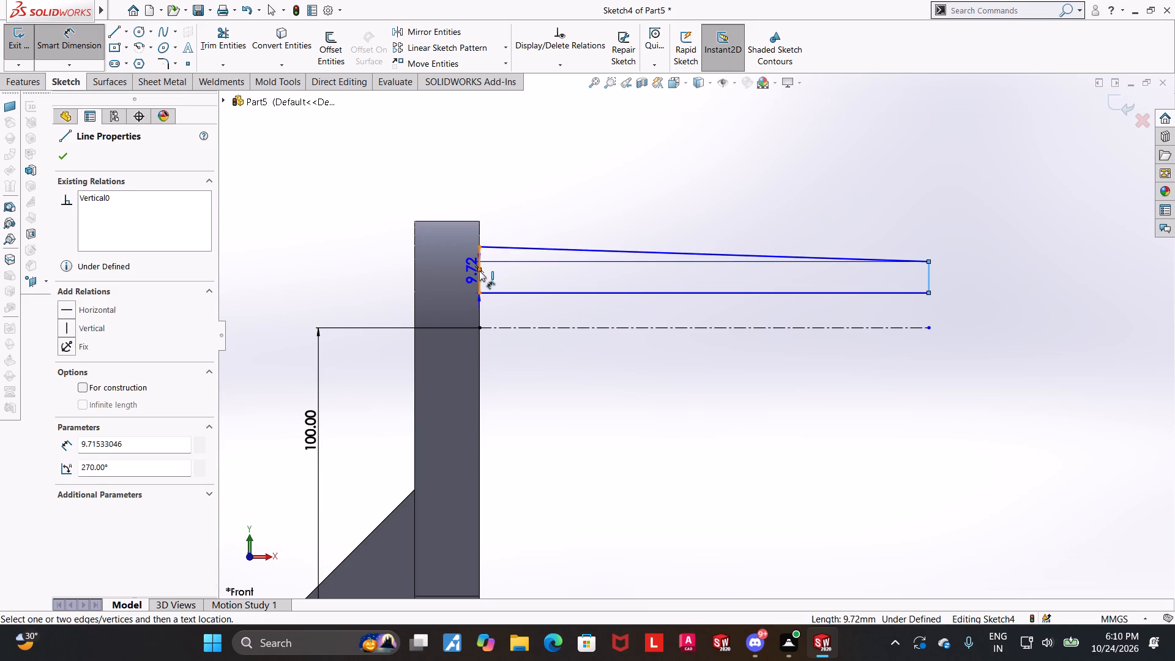
pyautogui.click(414, 278)
pyautogui.click(460, 137)
pyautogui.write('60')
pyautogui.press('Return')
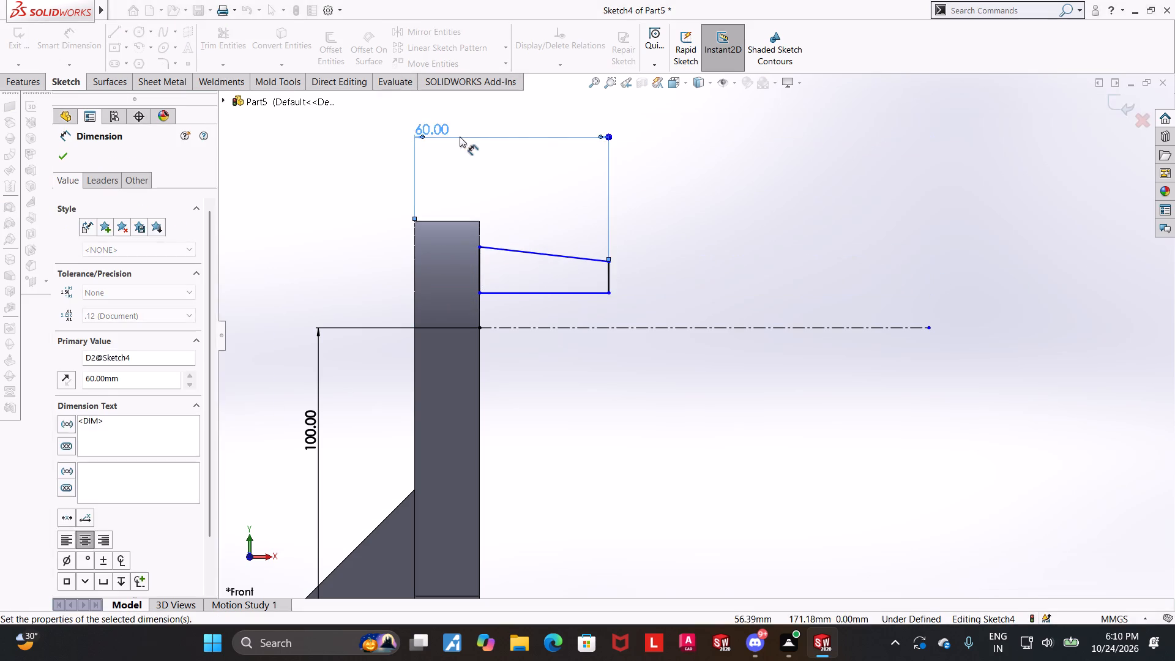
pyautogui.press('Escape')
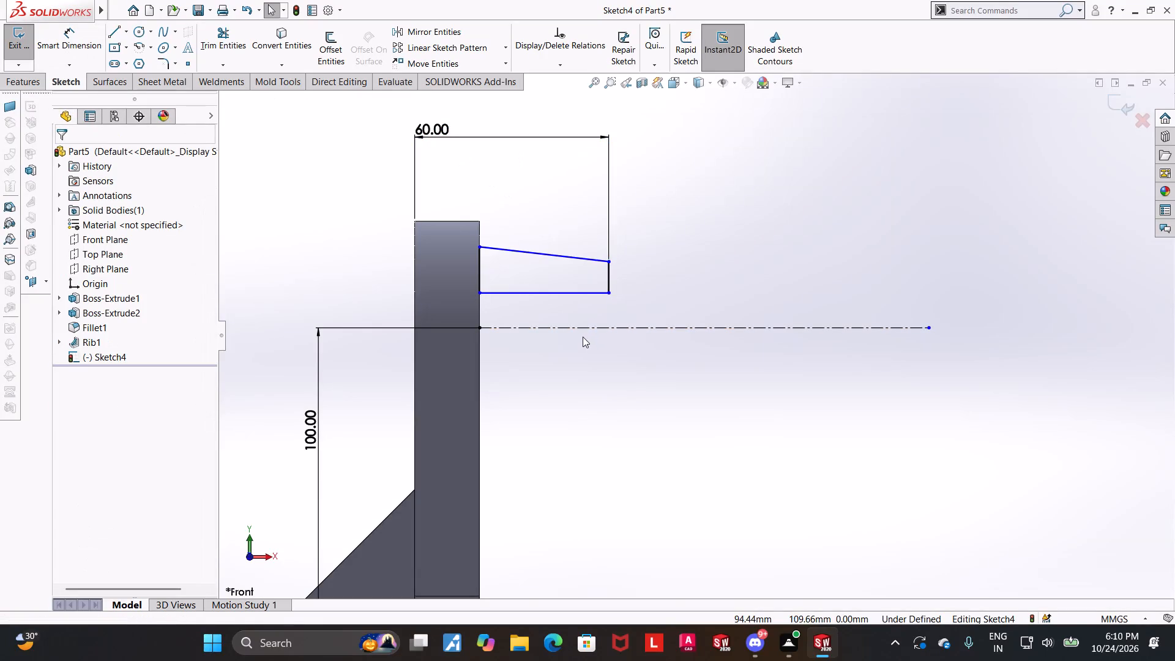
# Dimension the height of the profile's lower horizontal line above the centerline as 10 mm.
pyautogui.scroll(1, 640, 341)
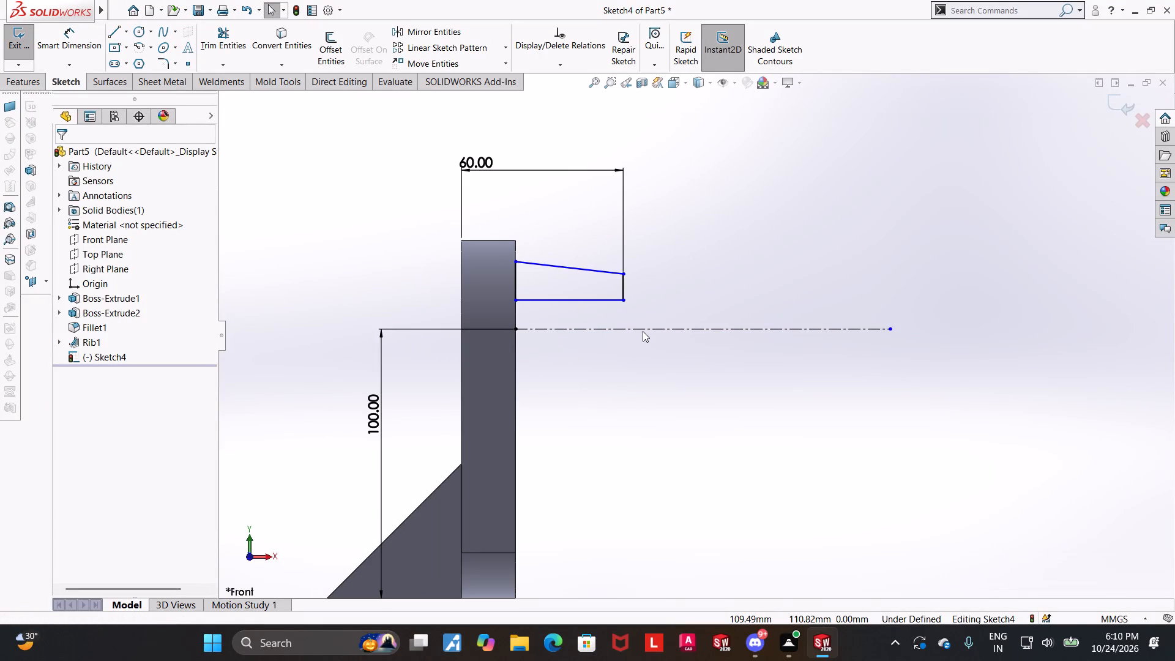
pyautogui.scroll(-1, 643, 342)
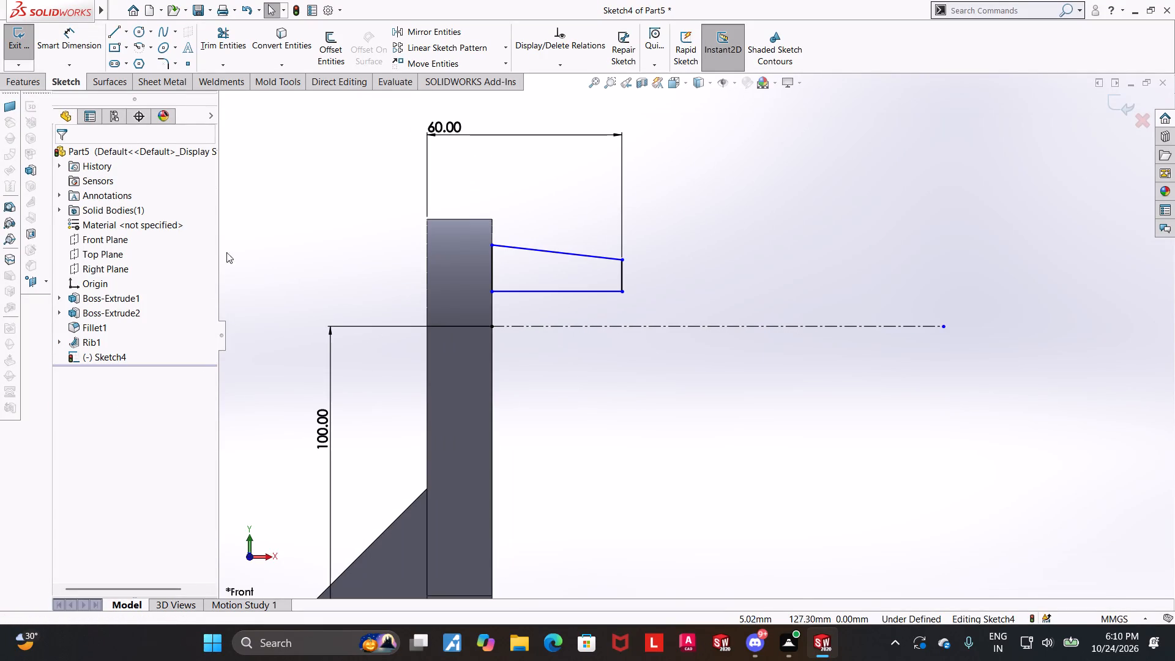
pyautogui.click(54, 39)
pyautogui.scroll(1, 595, 230)
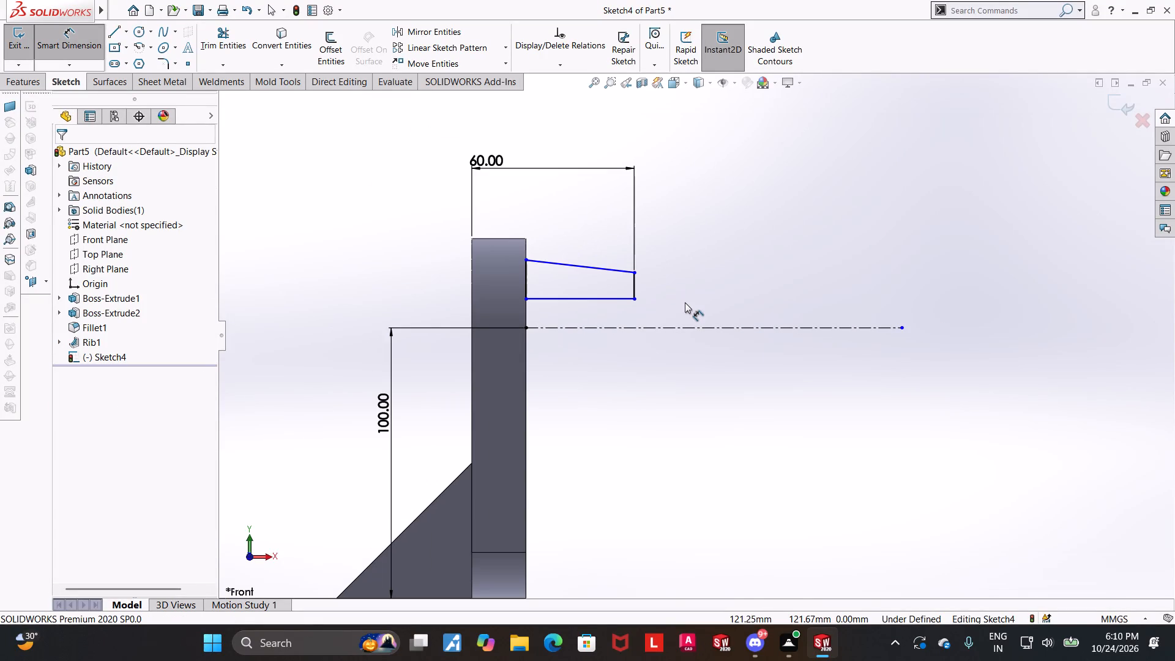
pyautogui.scroll(-1, 685, 302)
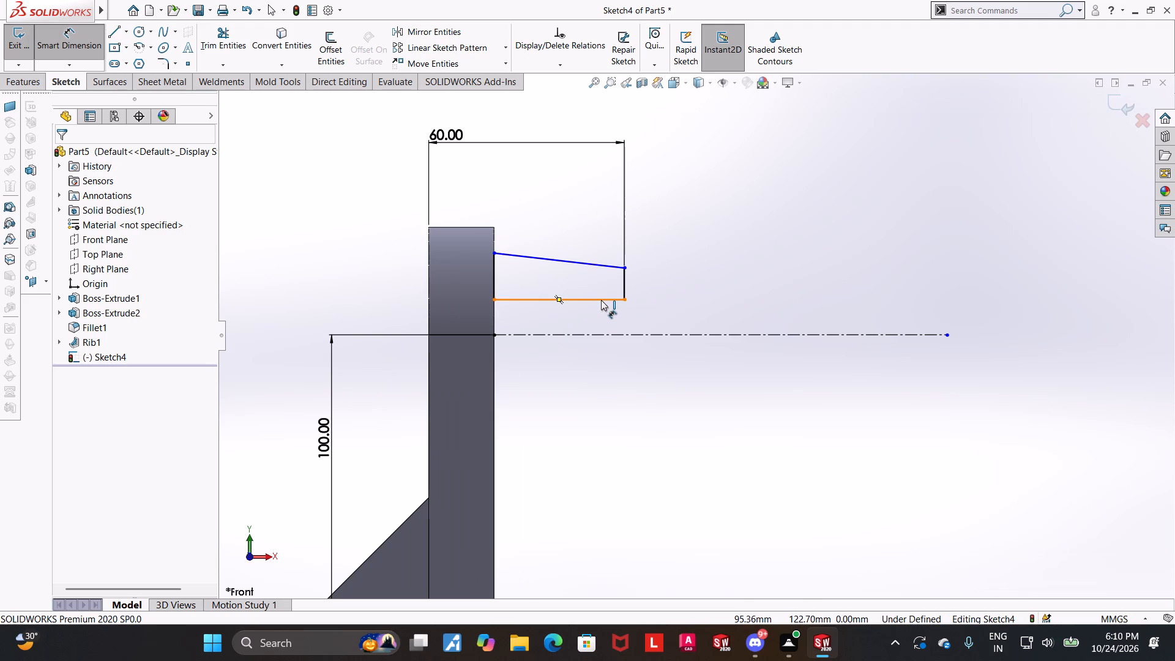
pyautogui.scroll(2, 615, 346)
pyautogui.scroll(-1, 621, 342)
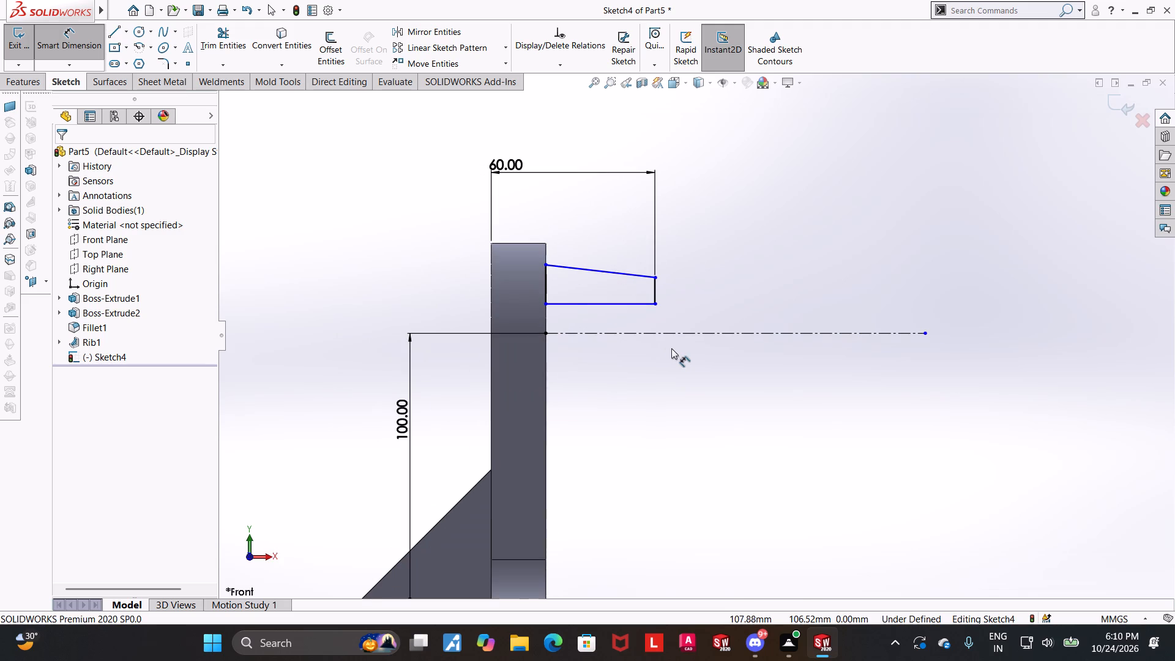
pyautogui.scroll(-1, 671, 348)
pyautogui.click(605, 294)
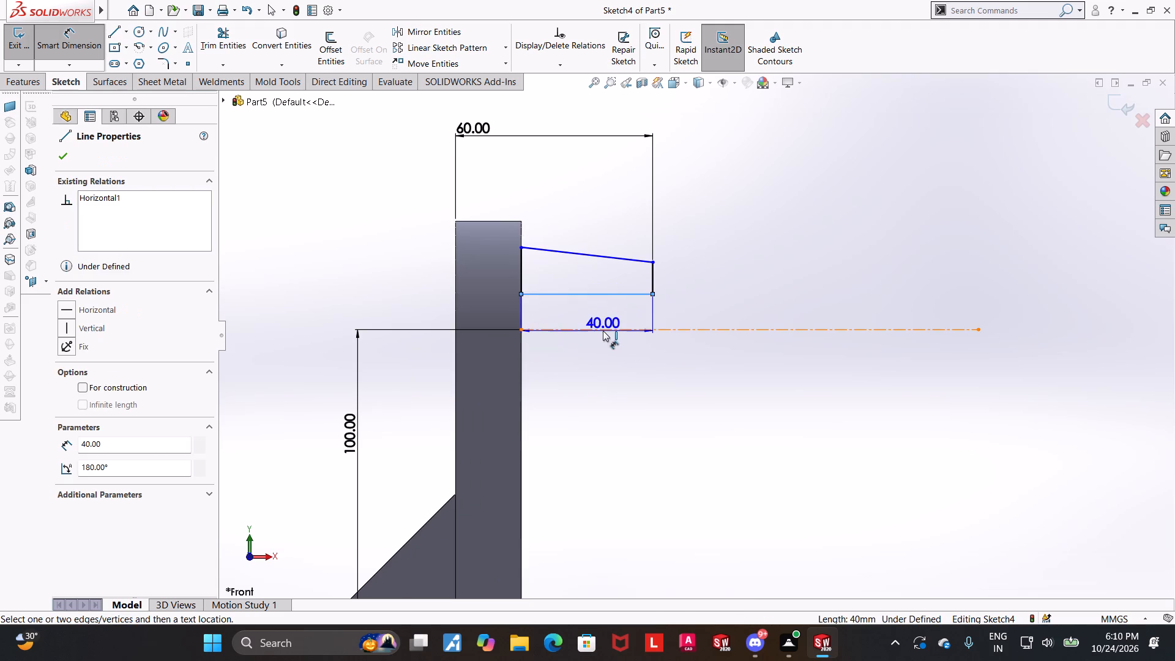
pyautogui.click(603, 330)
pyautogui.click(700, 313)
pyautogui.write('10')
pyautogui.press('Return')
pyautogui.press('Escape')
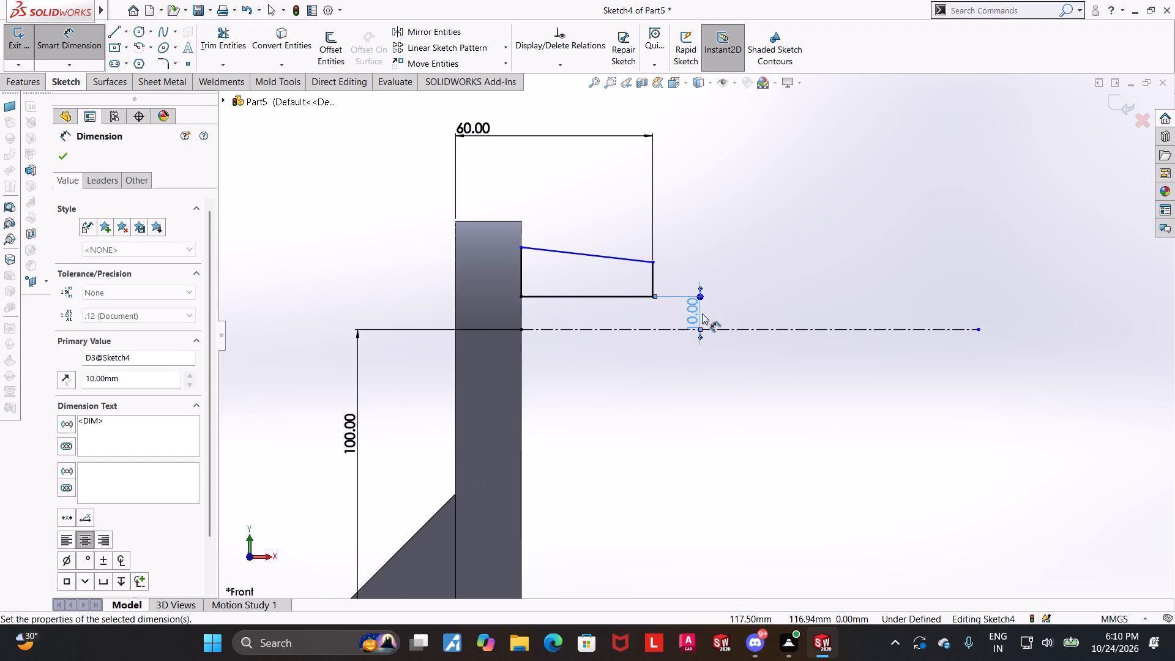
pyautogui.press('Escape')
# Dimension the height of the sloped line's endpoint on the upright above the centerline as 52/2 (26 mm).
pyautogui.scroll(1, 701, 283)
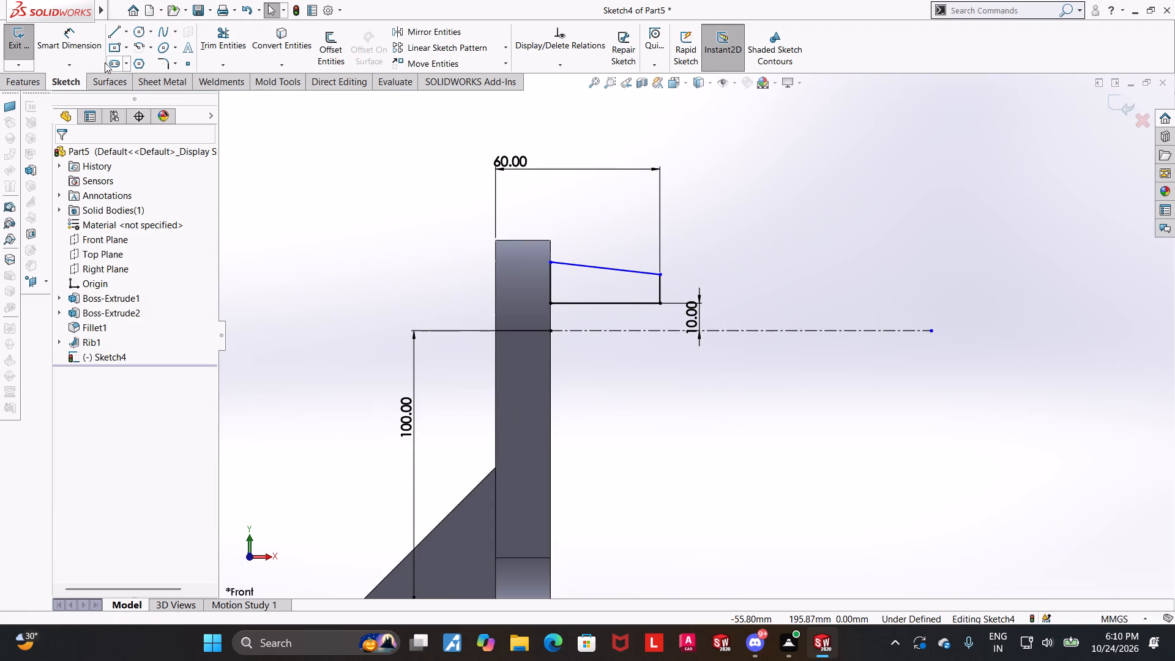
pyautogui.click(89, 43)
pyautogui.click(552, 261)
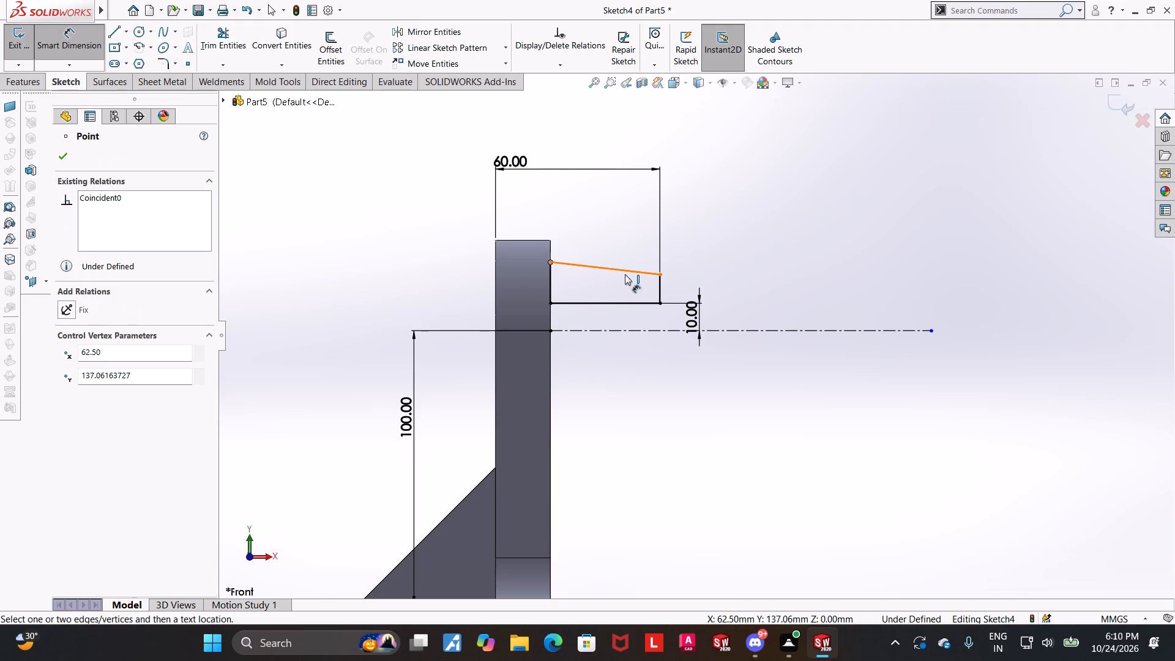
pyautogui.click(733, 331)
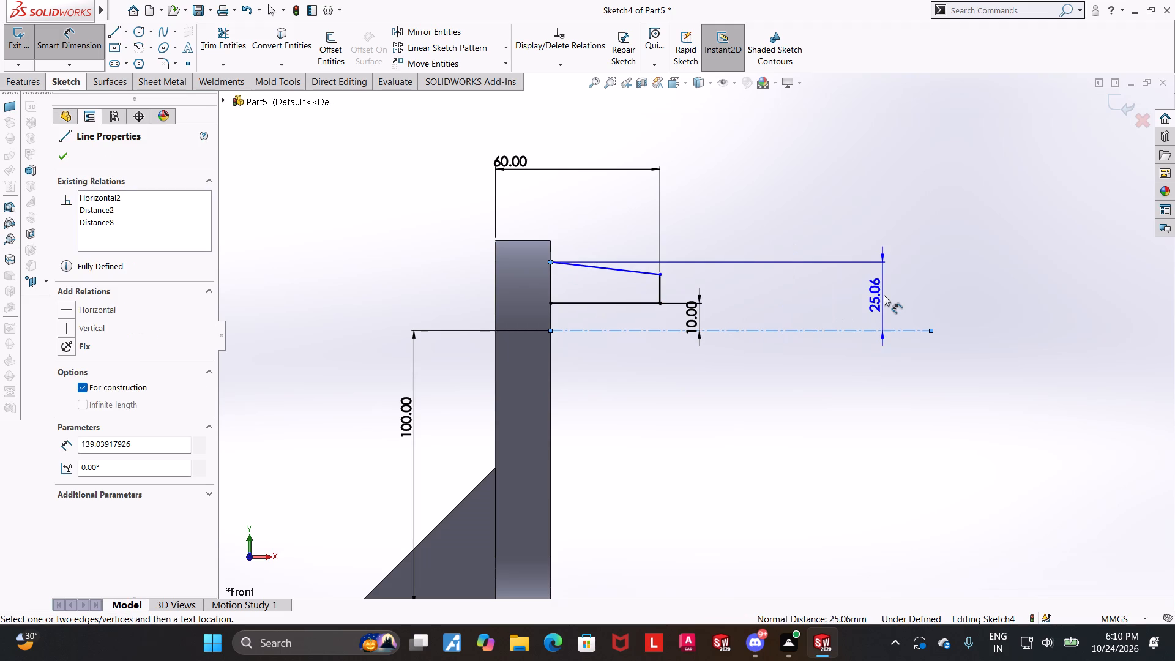
pyautogui.click(884, 295)
pyautogui.write('52/2')
pyautogui.press('Return')
pyautogui.press('Escape')
pyautogui.press('Escape')
pyautogui.moveTo(742, 397); pyautogui.dragTo(736, 381)
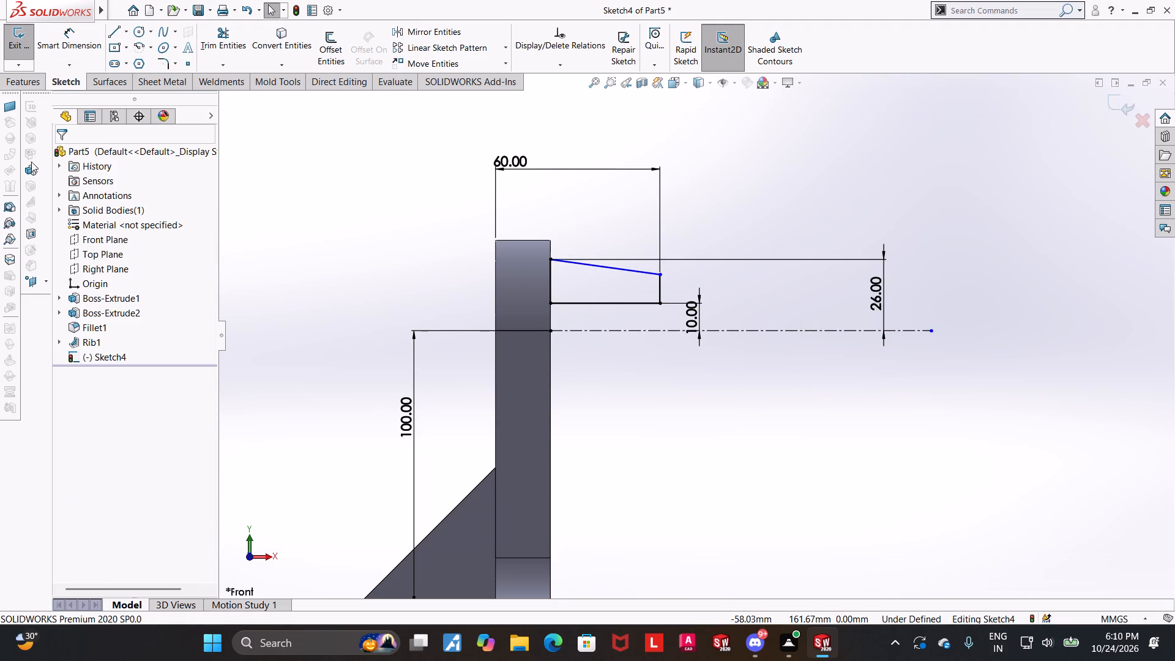
# Dimension the height of the sloped line's outer endpoint above the centerline as 38/2 (19 mm).
pyautogui.click(66, 51)
pyautogui.click(662, 273)
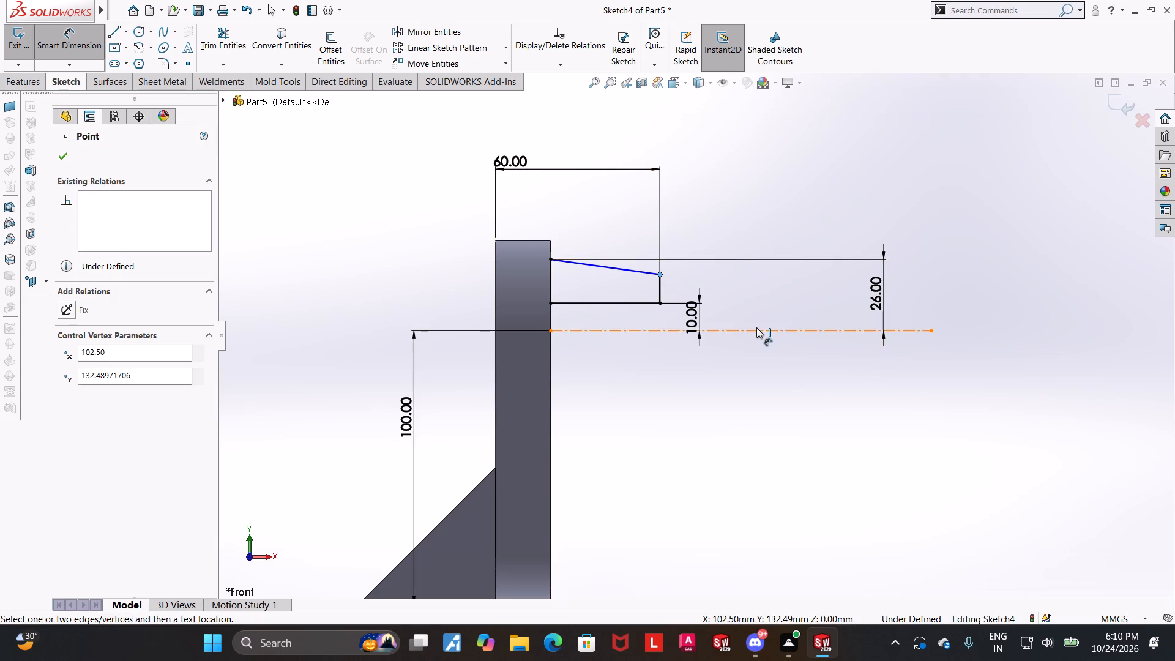
pyautogui.click(756, 328)
pyautogui.click(841, 304)
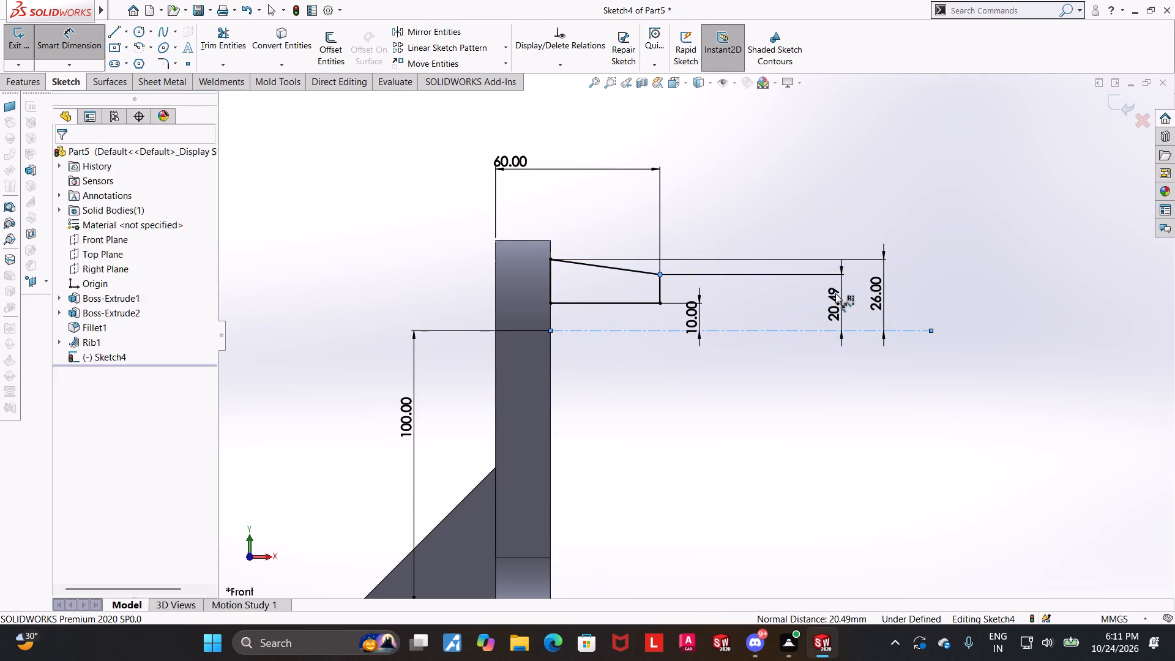
pyautogui.write('38/2')
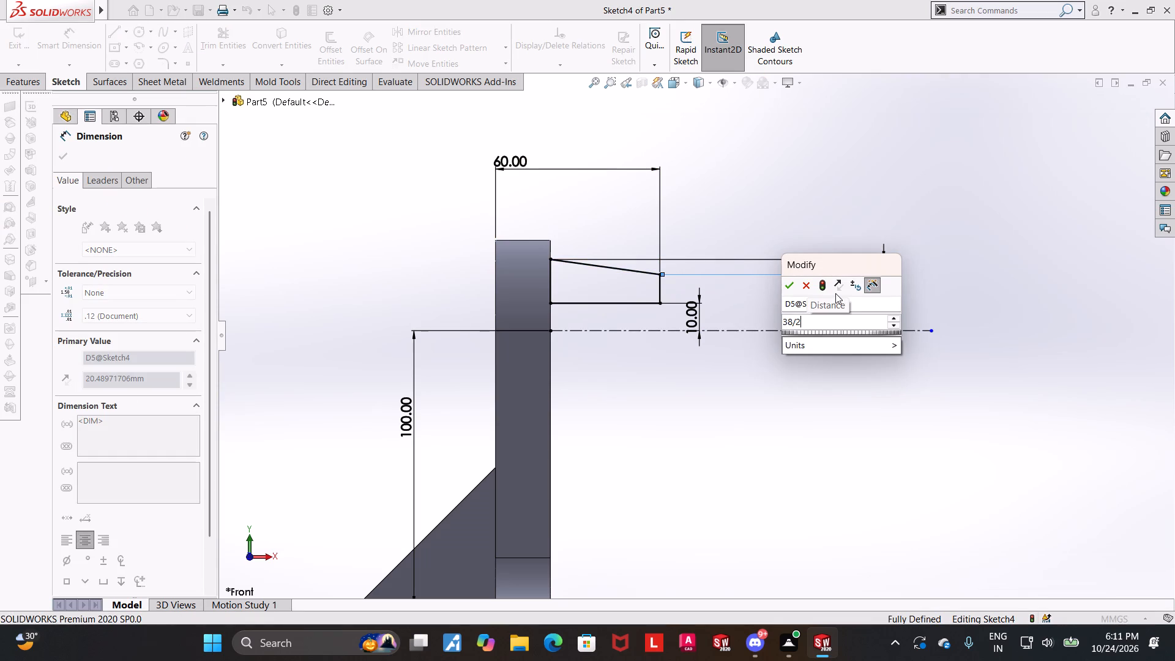
pyautogui.press('Return')
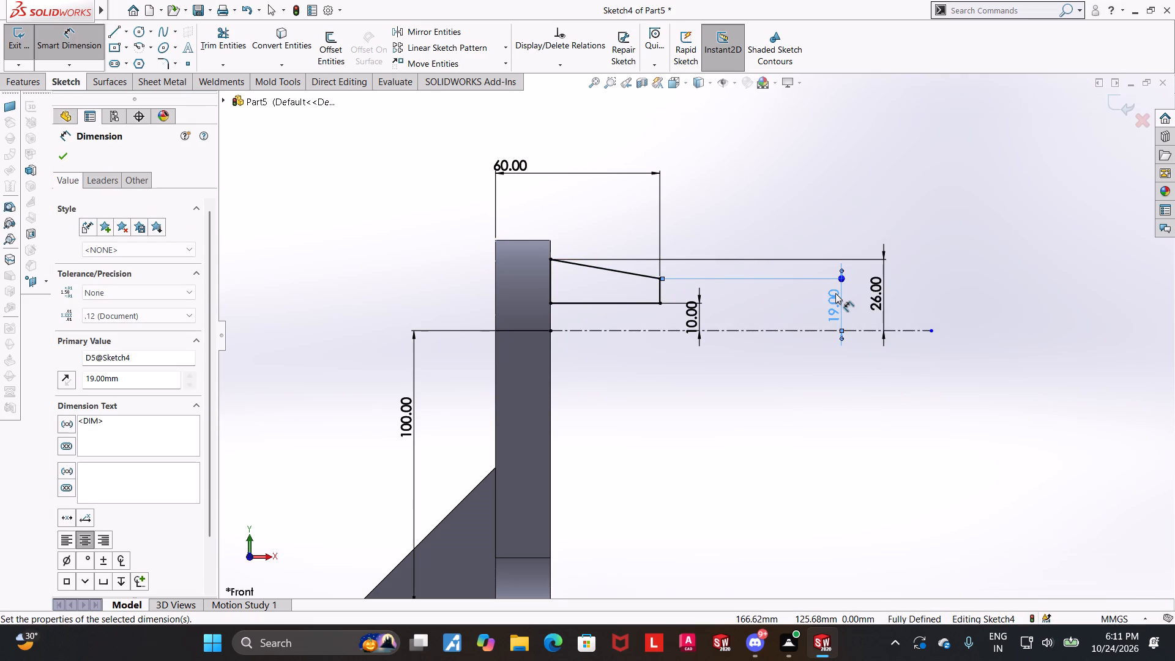
pyautogui.press('Escape')
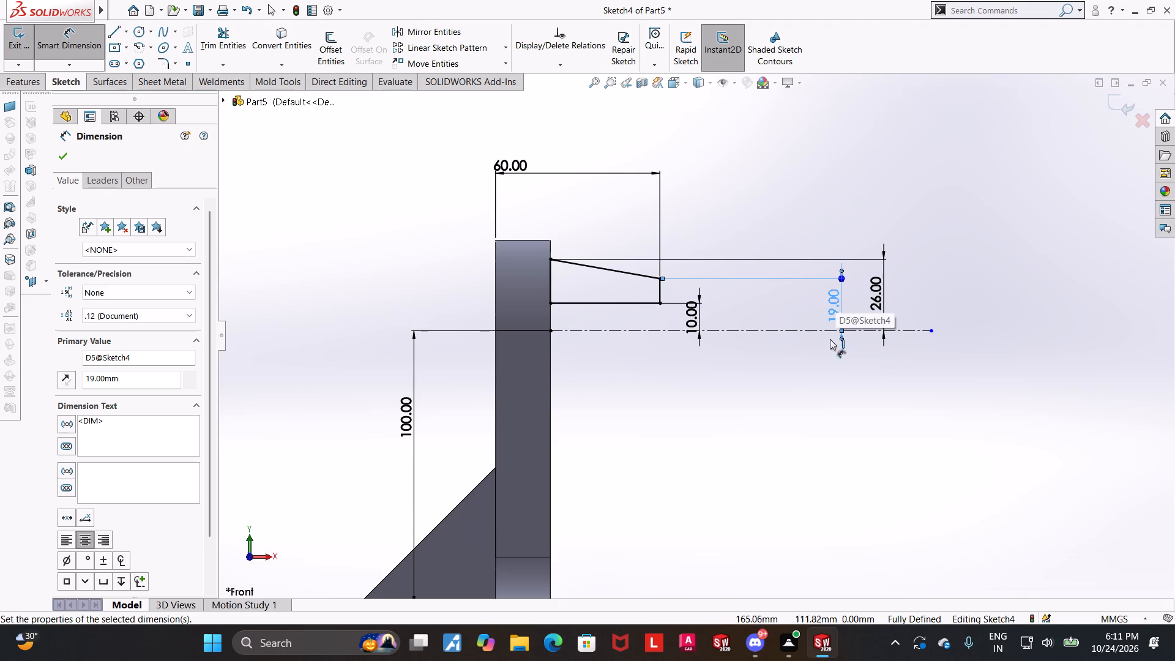
pyautogui.scroll(2, 821, 378)
pyautogui.scroll(-2, 827, 354)
pyautogui.click(796, 355)
pyautogui.scroll(1, 781, 358)
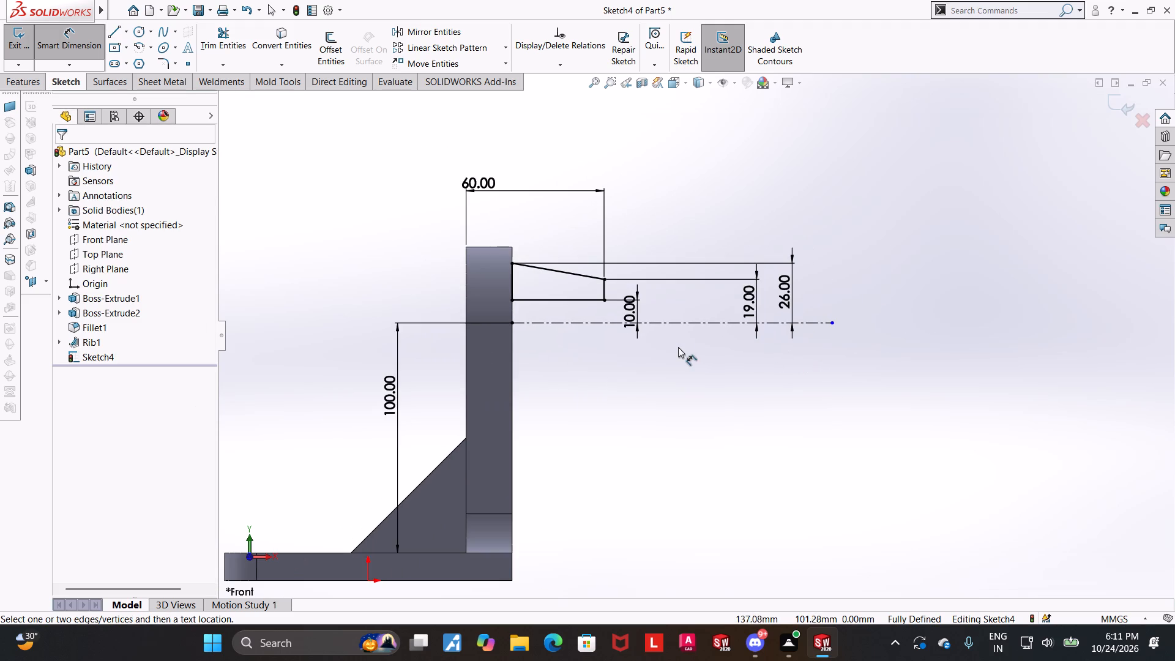
pyautogui.press('Escape')
# Finish the profile sketch and revolve it 360 degrees about the centerline, merged with the upright.
pyautogui.scroll(-2, 671, 329)
pyautogui.scroll(2, 670, 329)
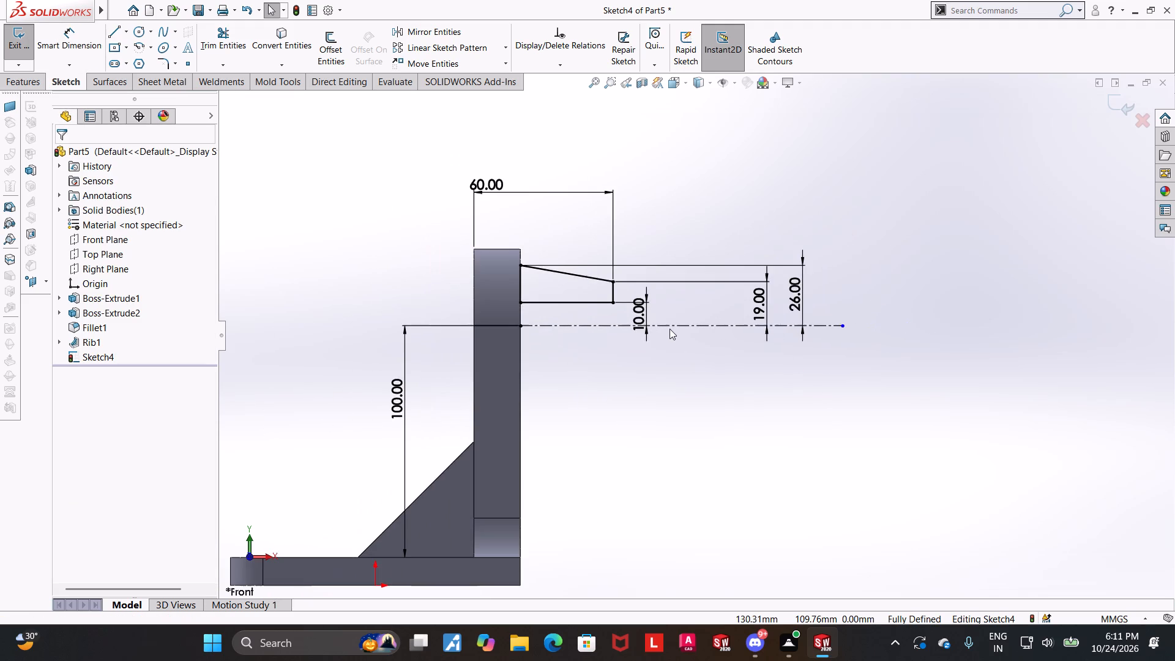
pyautogui.scroll(-2, 586, 290)
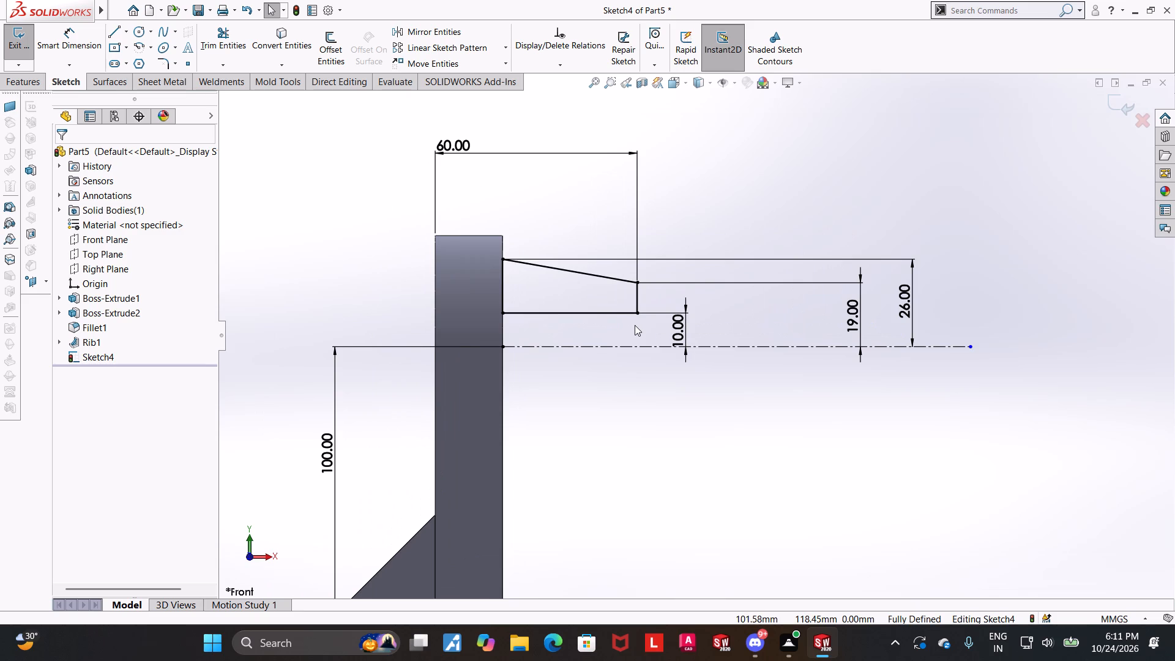
pyautogui.scroll(1, 635, 325)
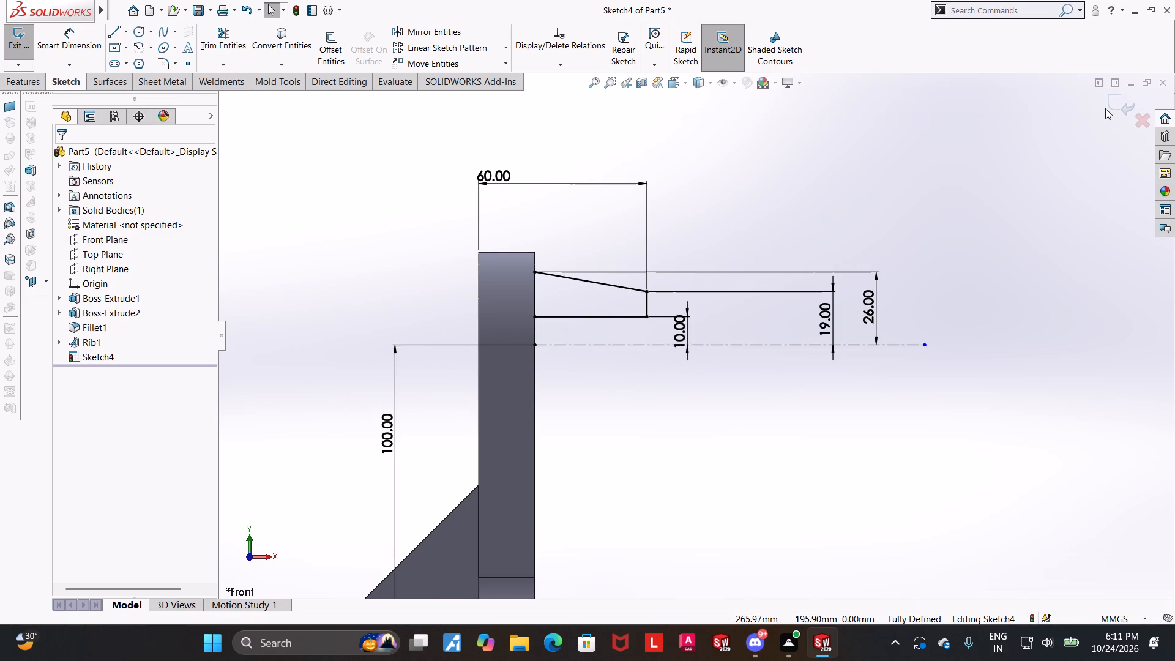
pyautogui.click(1111, 105)
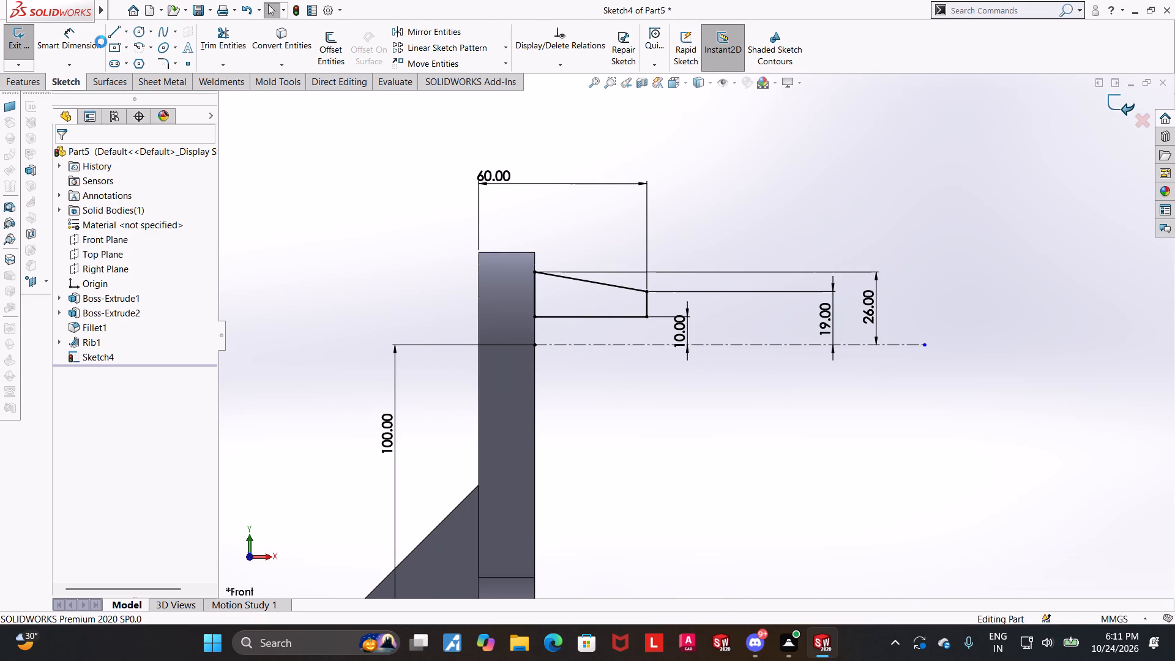
pyautogui.click(85, 44)
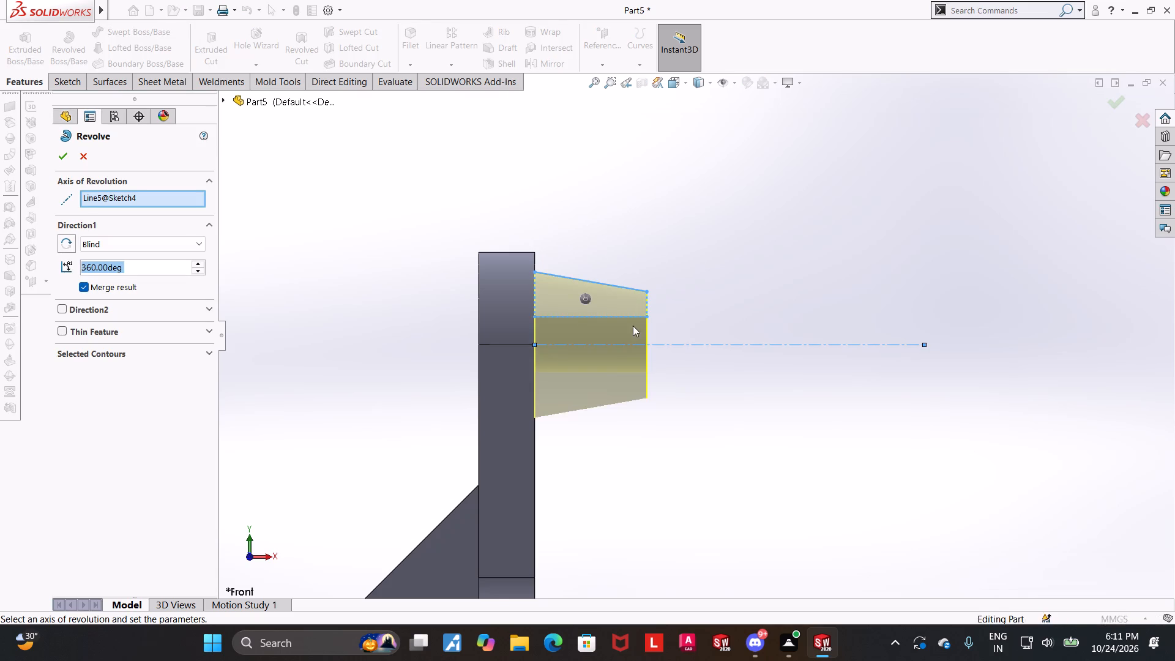
pyautogui.moveTo(714, 308); pyautogui.dragTo(633, 318, button='middle')
pyautogui.click(59, 155)
pyautogui.click(396, 338)
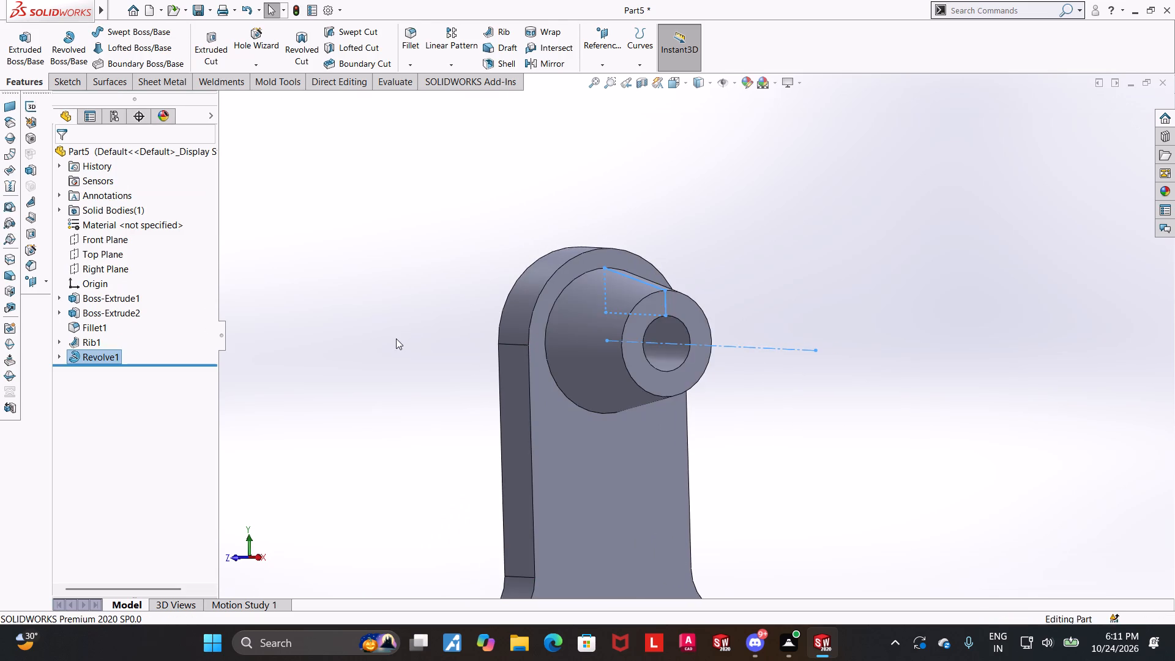
# Examine the tapered boss from several sides, reopen its profile sketch to review the dimensions, and close the sketch.
pyautogui.scroll(3, 427, 357)
pyautogui.moveTo(483, 378); pyautogui.dragTo(570, 370, button='middle')
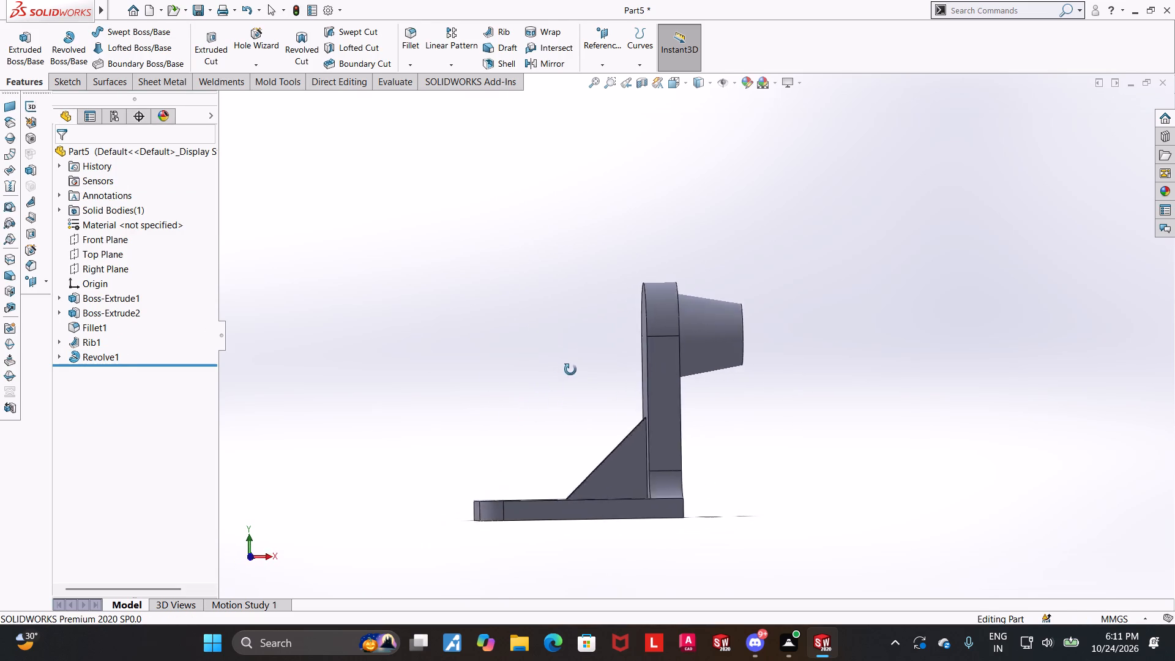
pyautogui.moveTo(570, 370); pyautogui.dragTo(502, 381, button='middle')
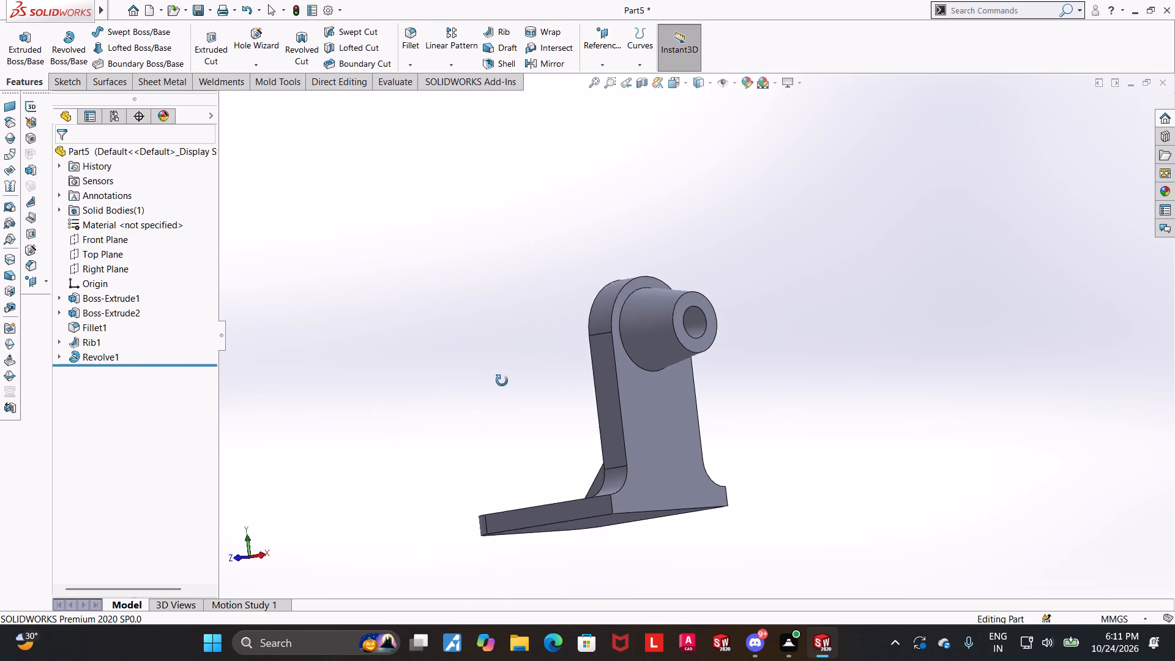
pyautogui.moveTo(502, 381); pyautogui.dragTo(501, 384, button='middle')
pyautogui.scroll(-2, 789, 340)
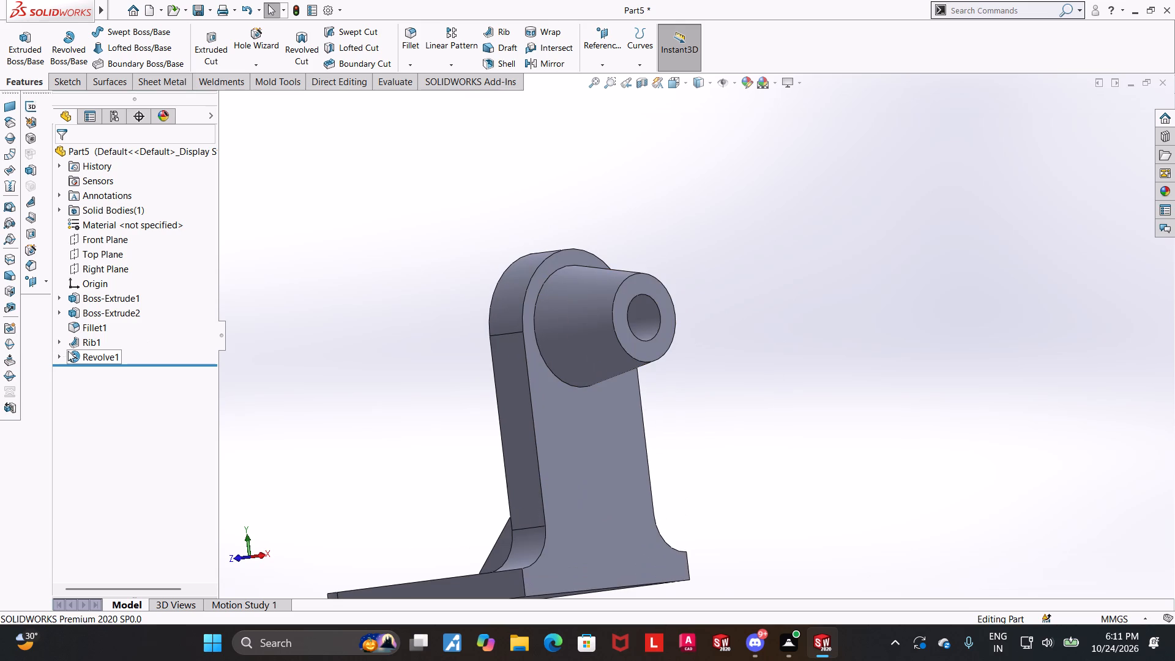
pyautogui.click(61, 352)
pyautogui.click(95, 370)
pyautogui.click(139, 359)
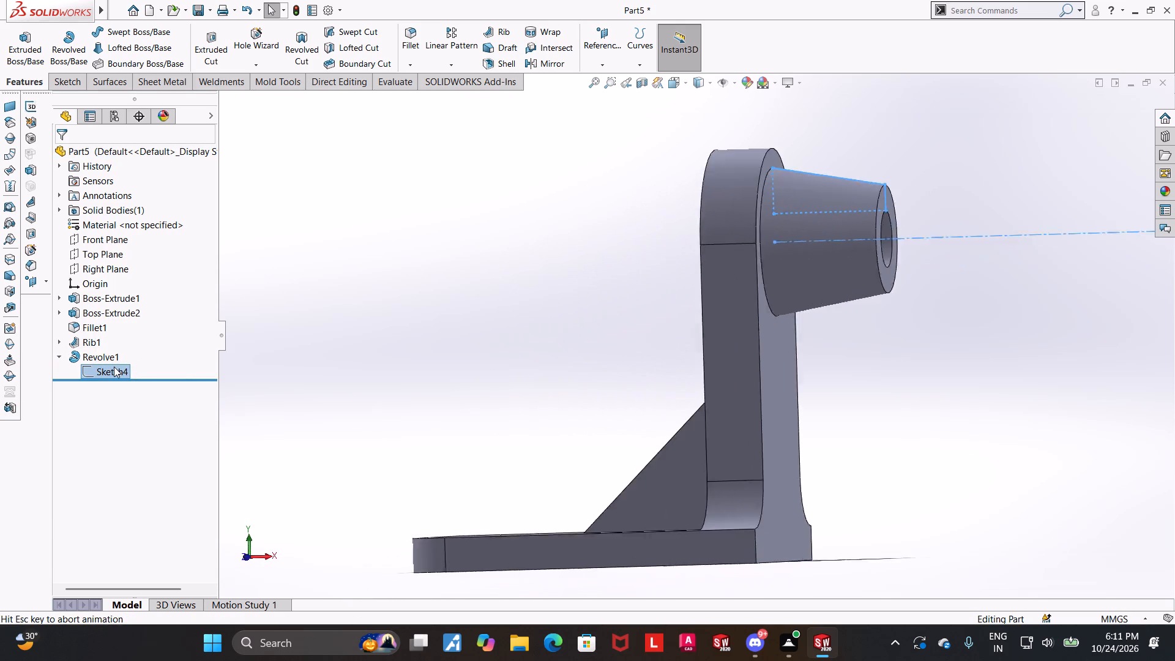
pyautogui.click(114, 367)
pyautogui.click(124, 335)
pyautogui.scroll(5, 516, 376)
pyautogui.scroll(-3, 813, 307)
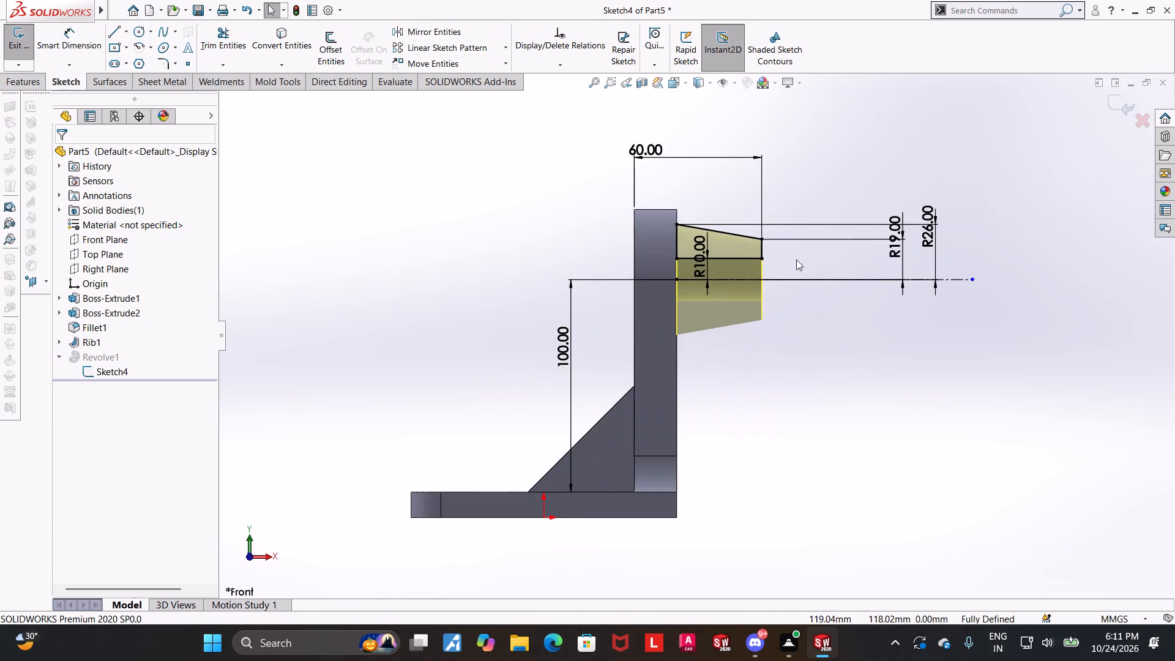
pyautogui.scroll(-1, 829, 177)
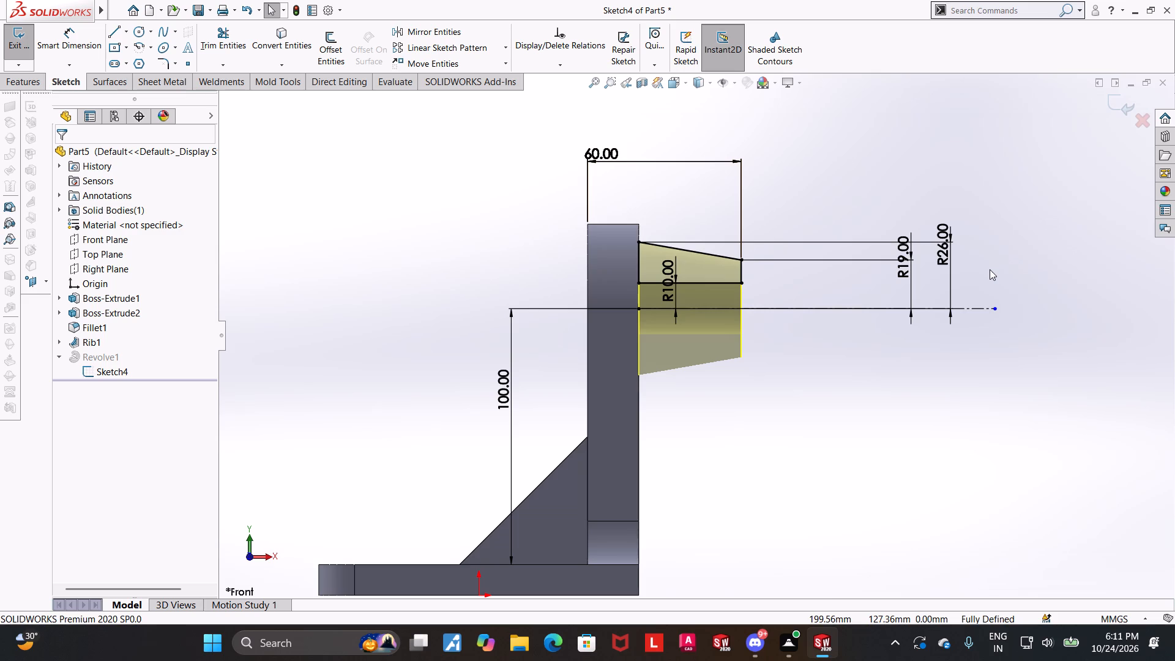
pyautogui.scroll(1, 990, 269)
pyautogui.scroll(-1, 906, 269)
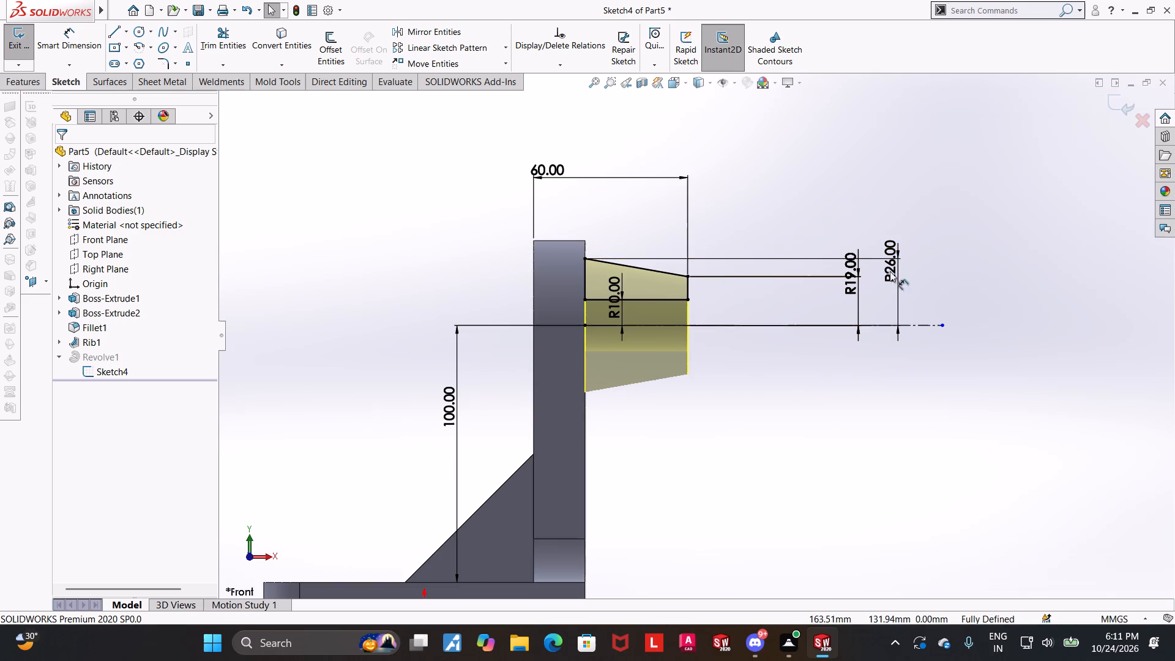
pyautogui.scroll(-1, 884, 270)
pyautogui.scroll(2, 614, 271)
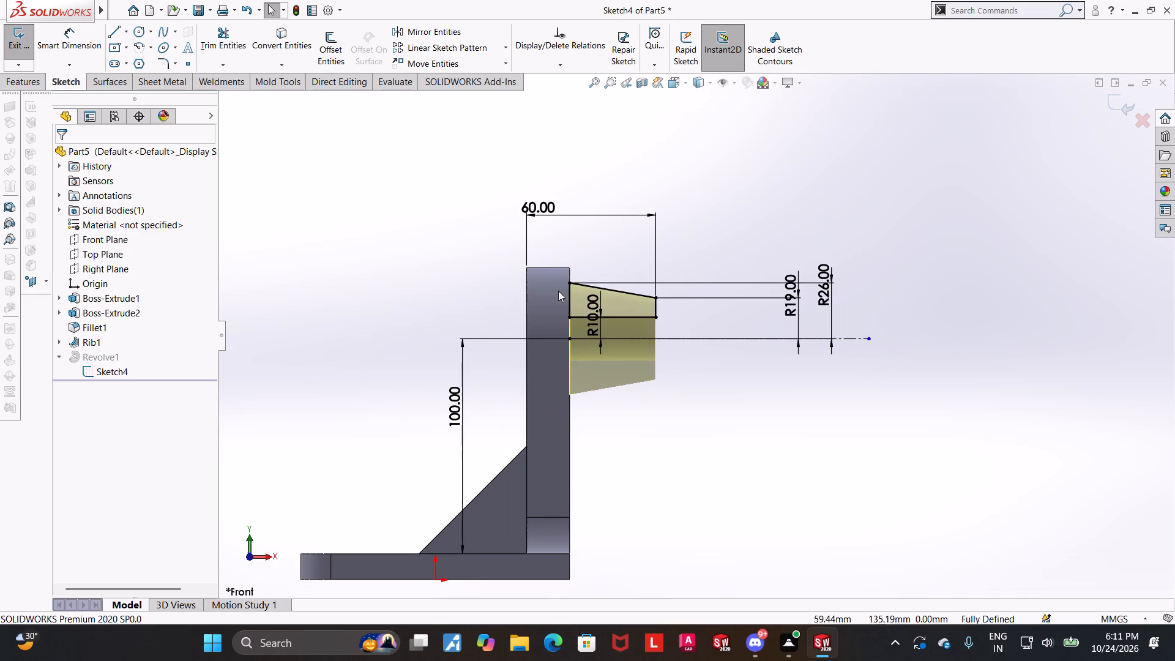
pyautogui.scroll(-3, 615, 332)
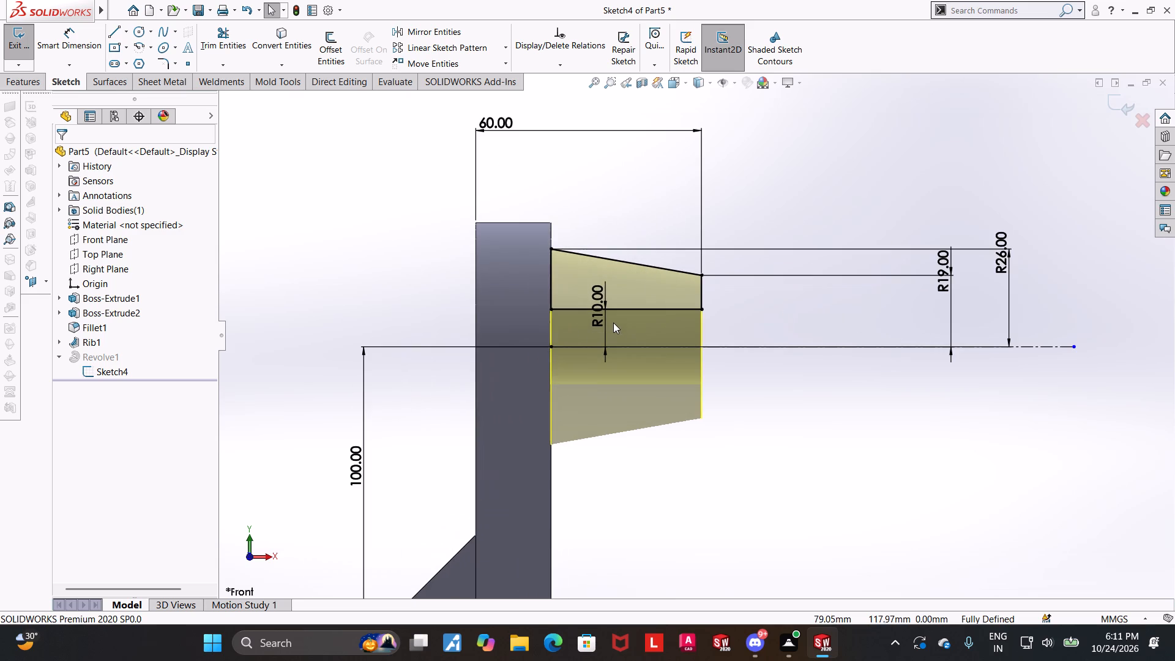
pyautogui.scroll(3, 648, 323)
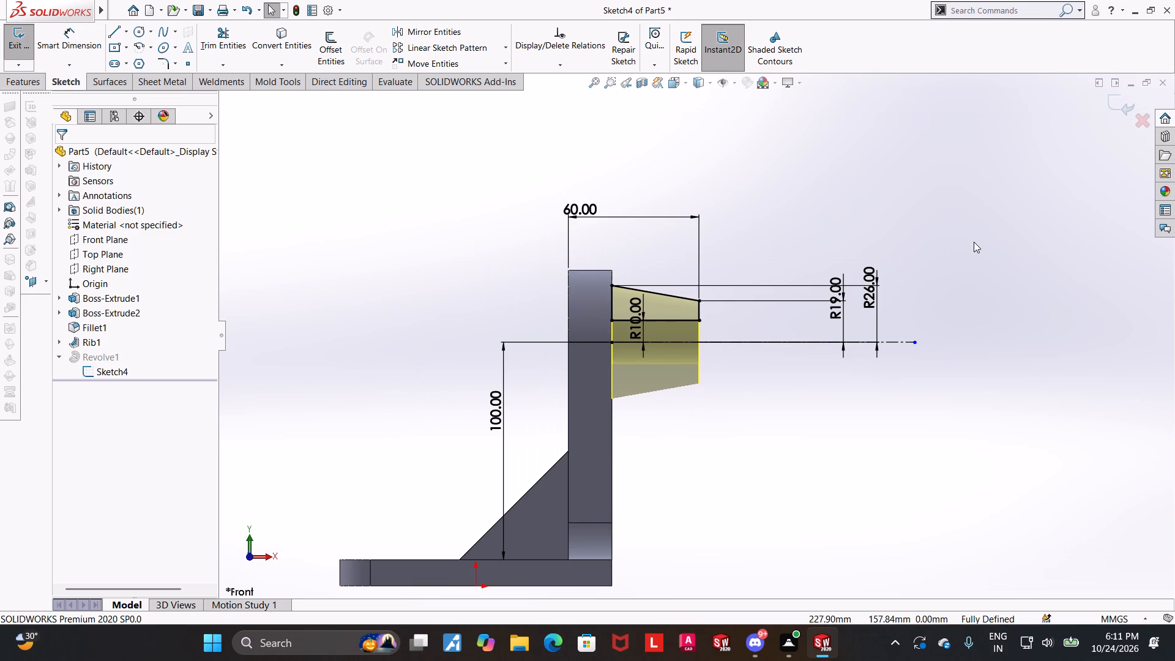
pyautogui.click(1128, 111)
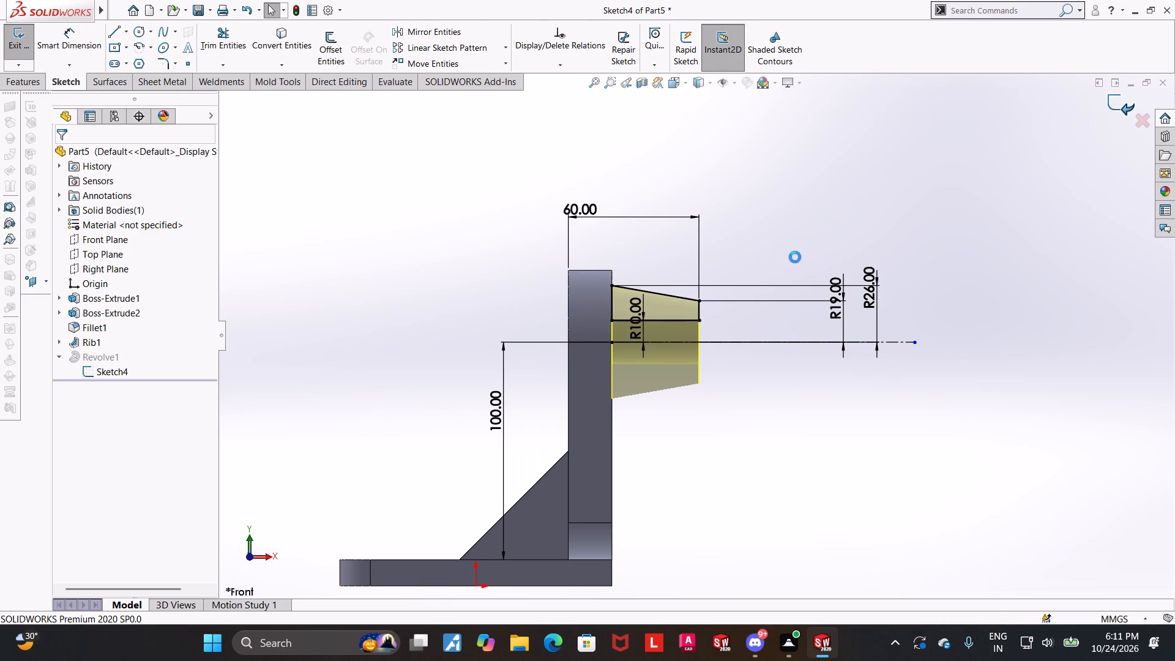
# Start a sketch on the upright's rib-side face and draw a circle about 37 mm in diameter near the arch centre.
pyautogui.scroll(5, 791, 260)
pyautogui.moveTo(750, 325); pyautogui.dragTo(798, 326, button='middle')
pyautogui.click(810, 359)
pyautogui.click(610, 340)
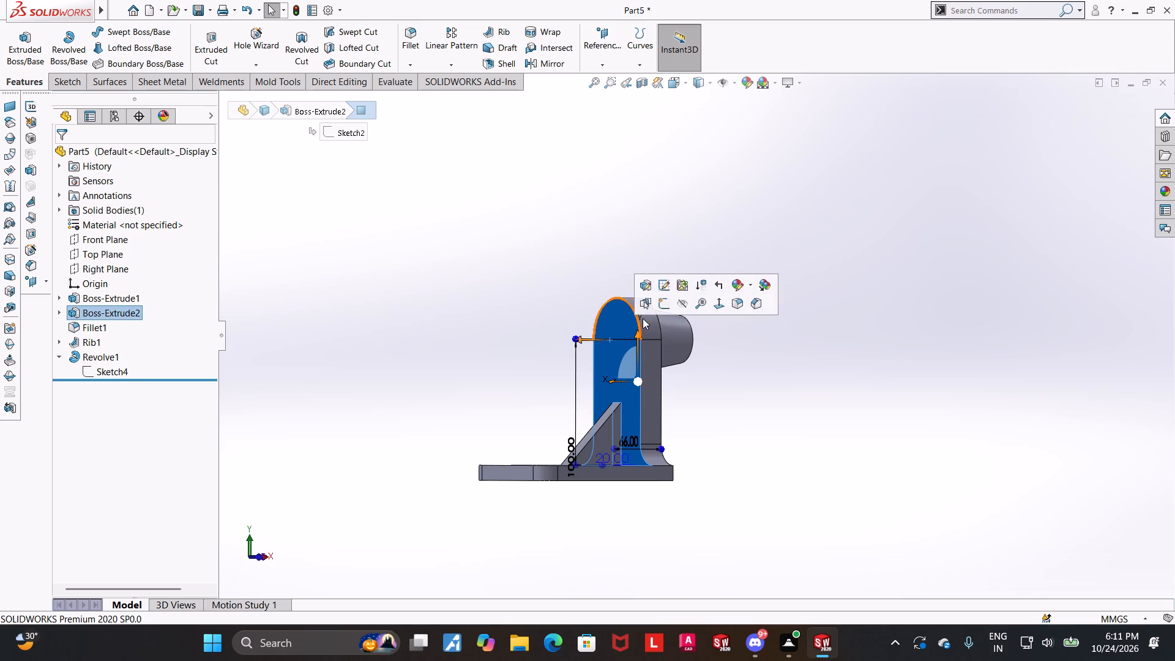
pyautogui.click(664, 306)
pyautogui.click(121, 378)
pyautogui.click(121, 383)
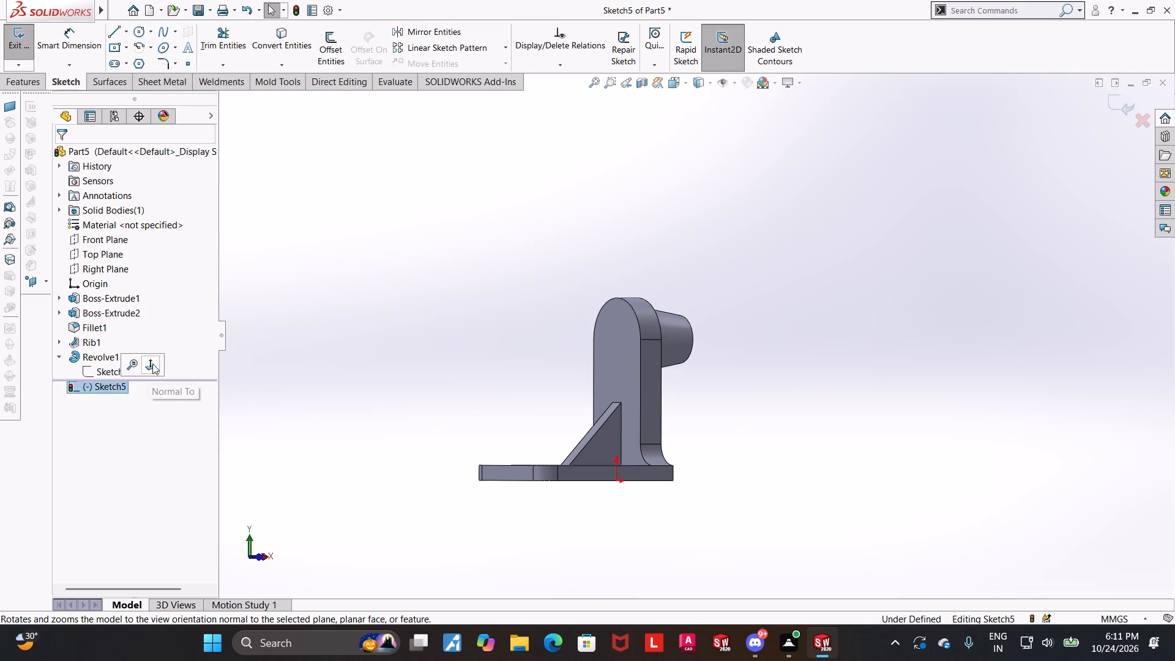
pyautogui.click(152, 364)
pyautogui.click(135, 37)
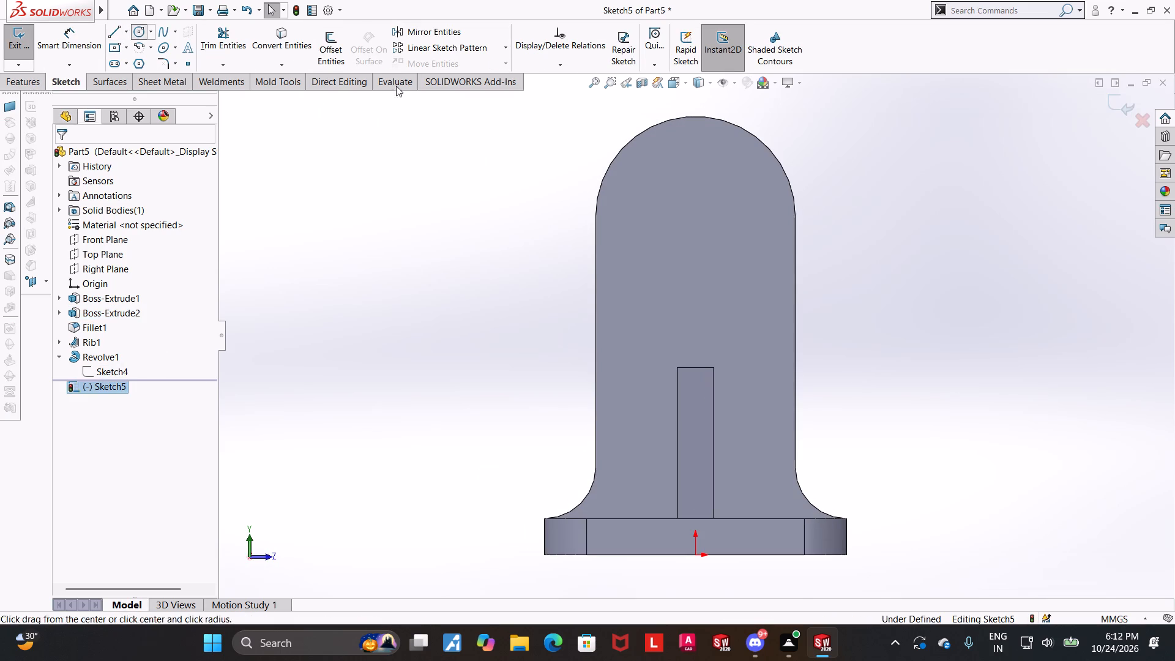
pyautogui.click(695, 206)
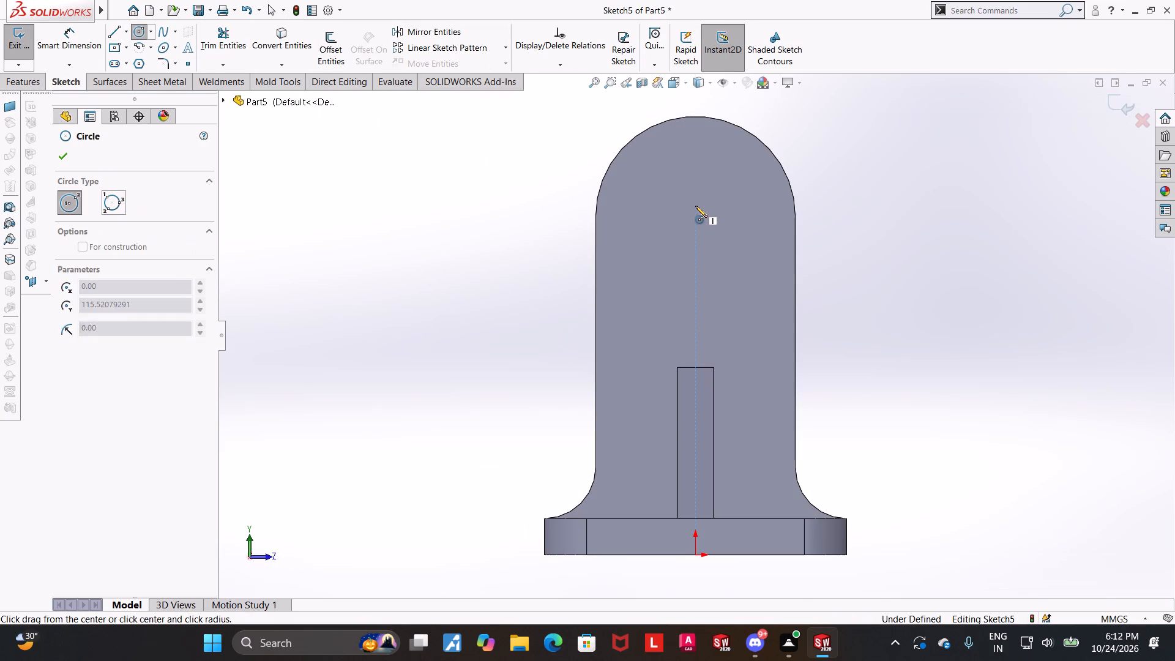
pyautogui.click(738, 170)
pyautogui.press('Escape')
pyautogui.press('Escape')
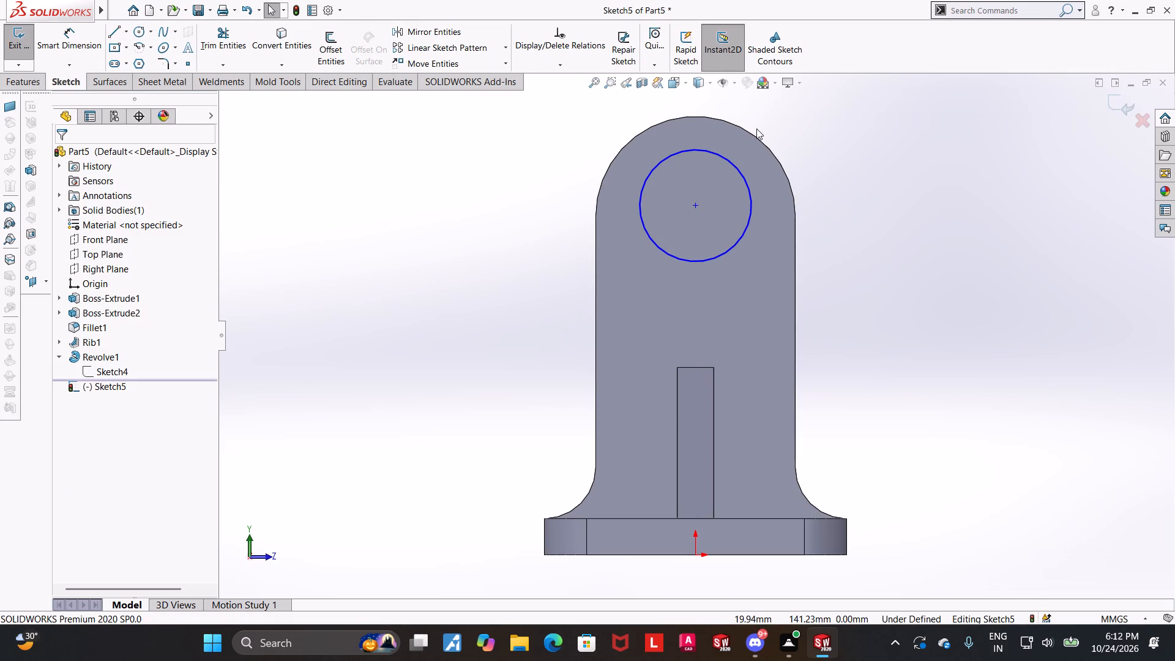
# Make the circle concentric with the upright's arched top edge.
pyautogui.click(751, 133)
pyautogui.keyDown('ctrl'); pyautogui.click(695, 151); pyautogui.keyUp('ctrl')
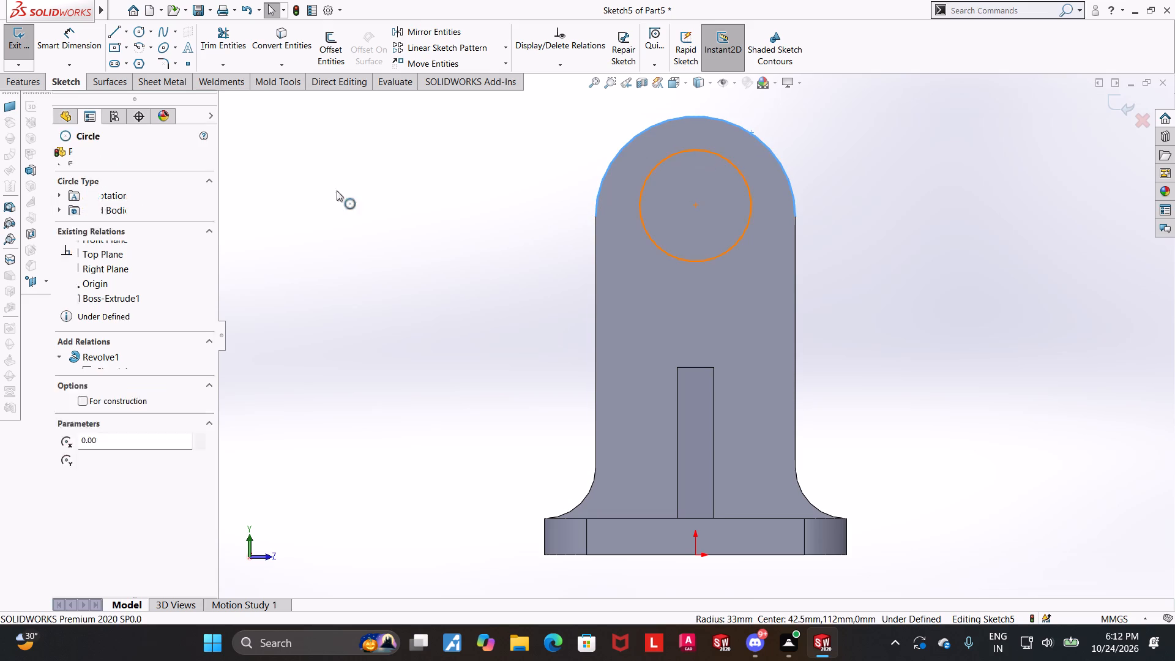
pyautogui.click(67, 411)
pyautogui.click(319, 310)
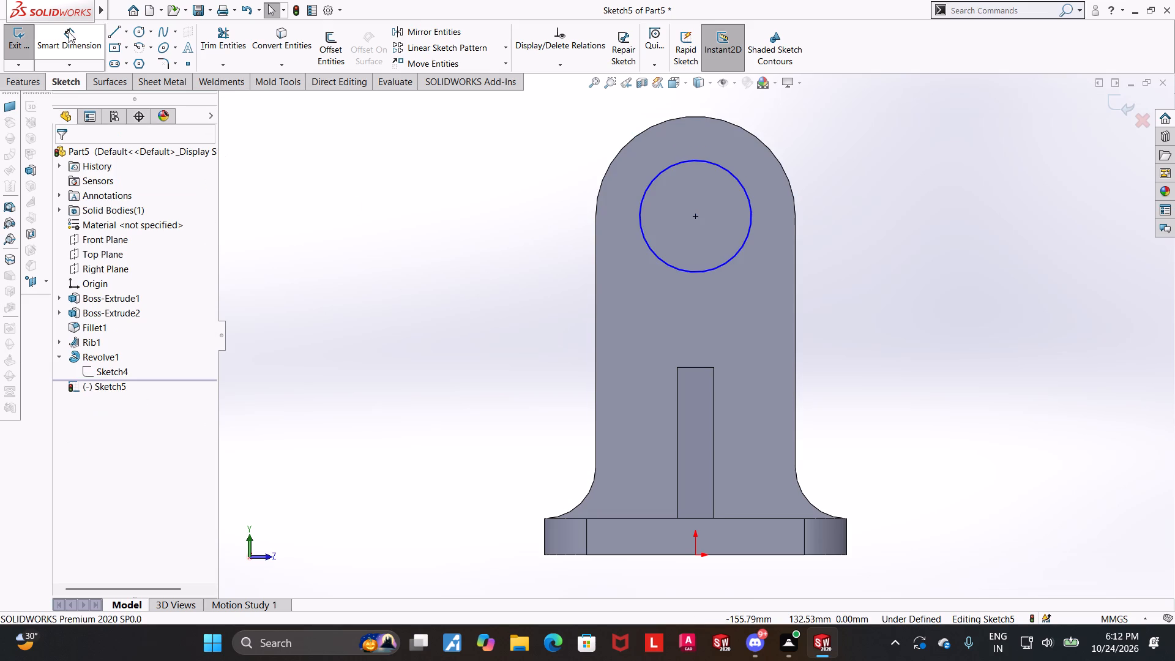
# Dimension the circle's diameter as 30 mm.
pyautogui.click(71, 39)
pyautogui.click(736, 177)
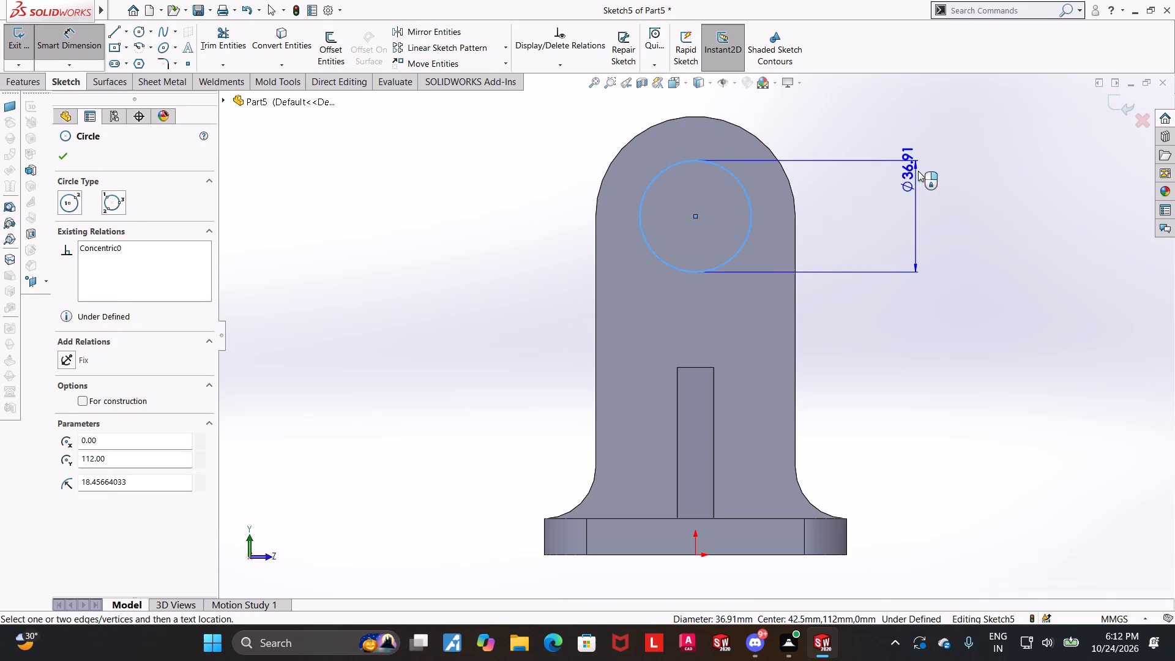
pyautogui.click(918, 171)
pyautogui.write('30')
pyautogui.press('Return')
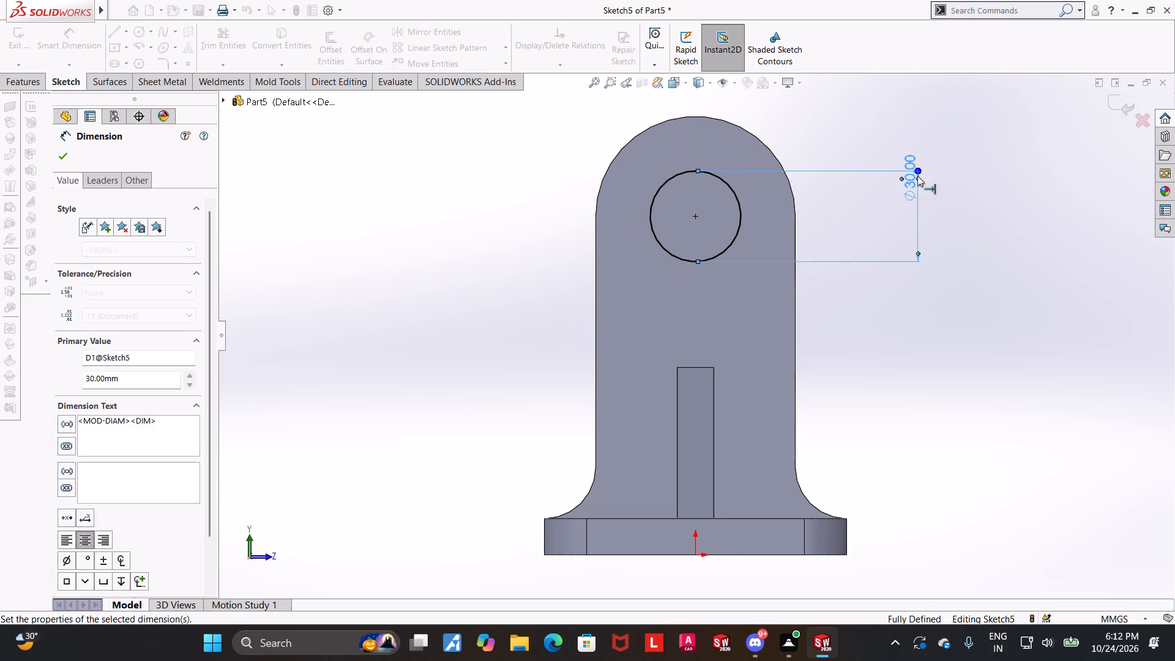
pyautogui.press('Escape')
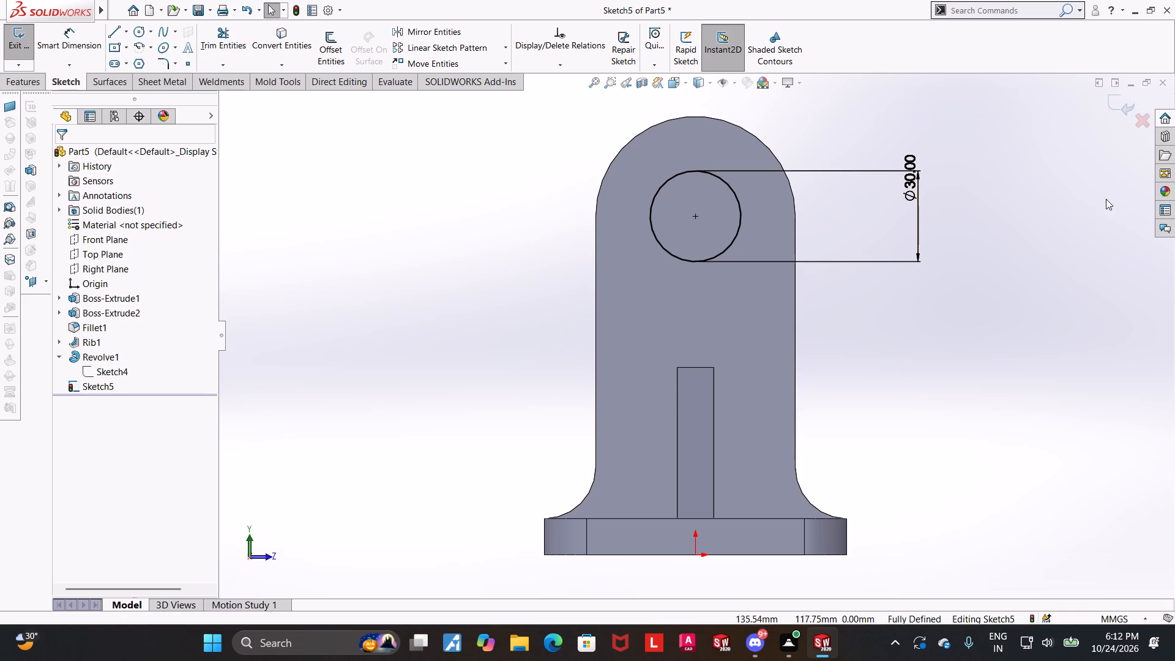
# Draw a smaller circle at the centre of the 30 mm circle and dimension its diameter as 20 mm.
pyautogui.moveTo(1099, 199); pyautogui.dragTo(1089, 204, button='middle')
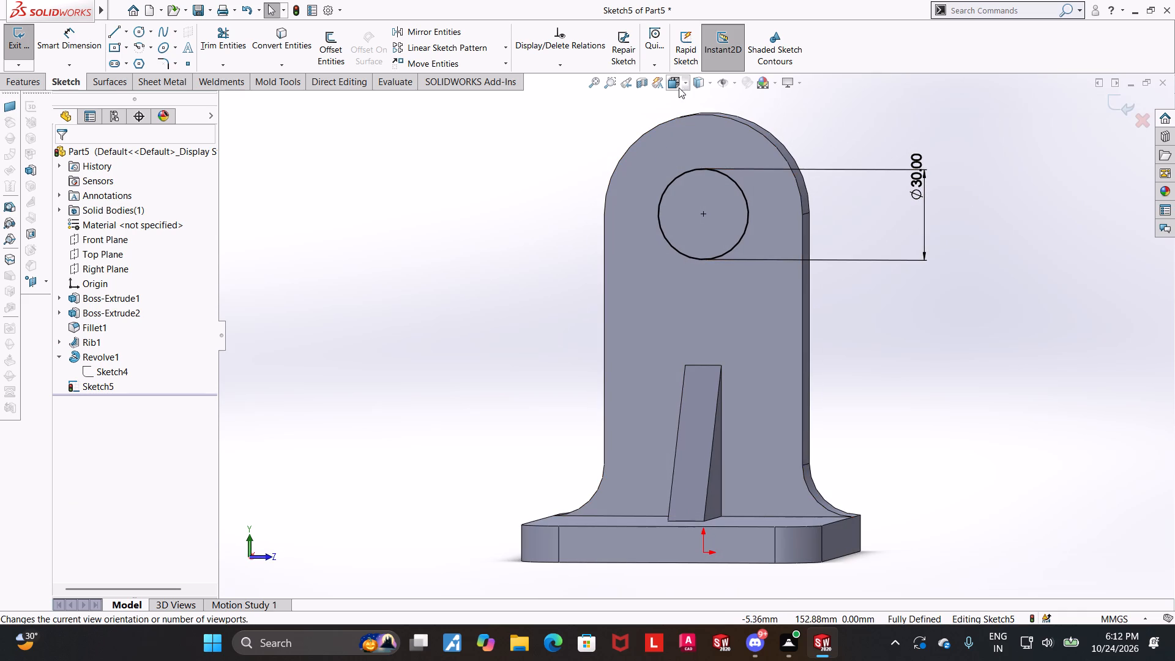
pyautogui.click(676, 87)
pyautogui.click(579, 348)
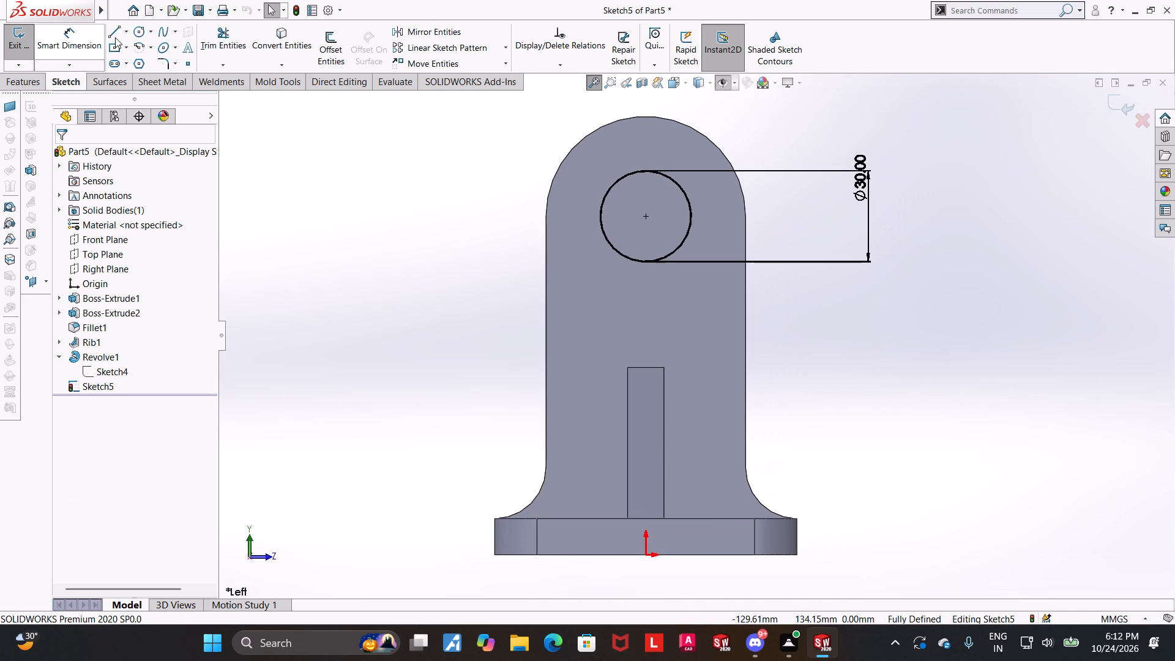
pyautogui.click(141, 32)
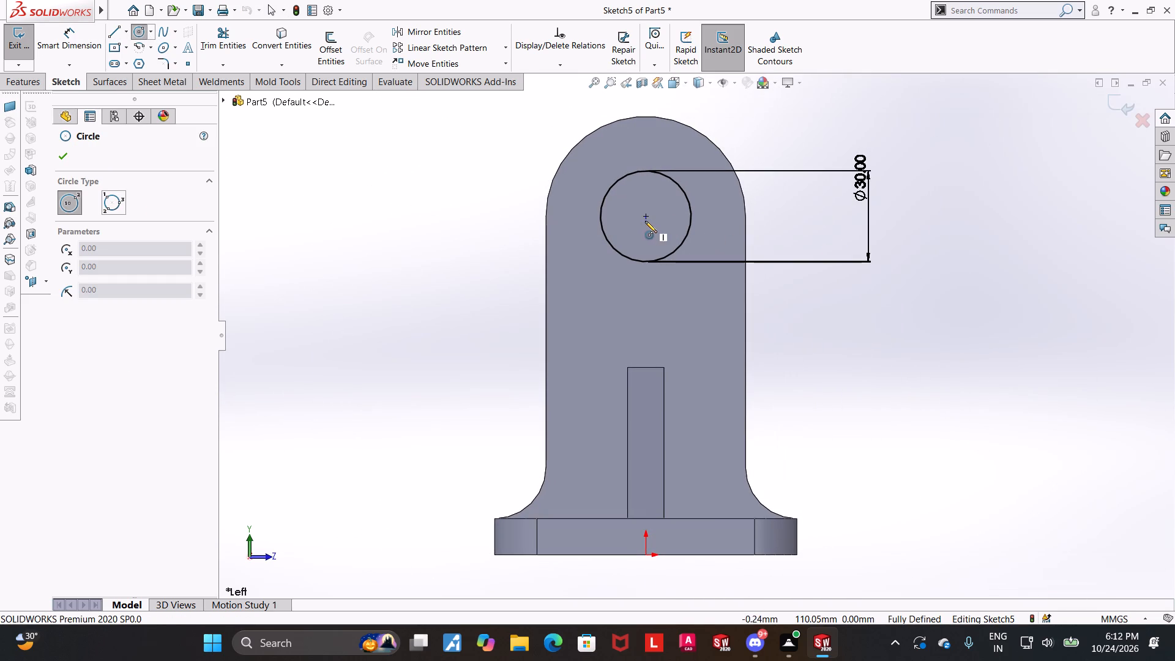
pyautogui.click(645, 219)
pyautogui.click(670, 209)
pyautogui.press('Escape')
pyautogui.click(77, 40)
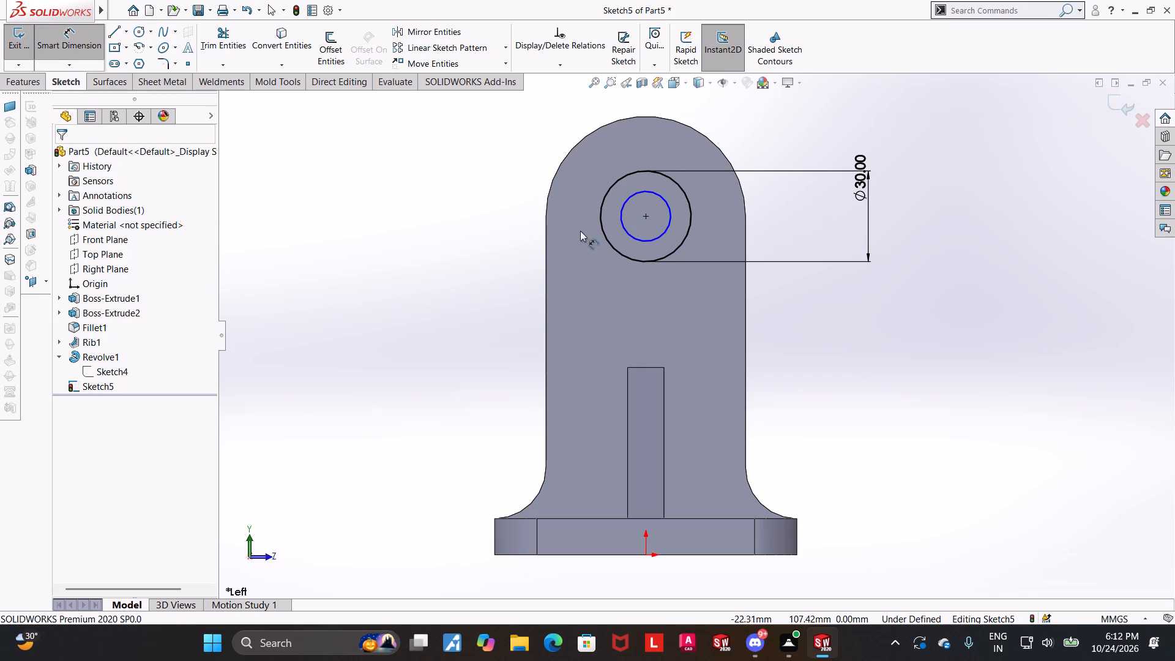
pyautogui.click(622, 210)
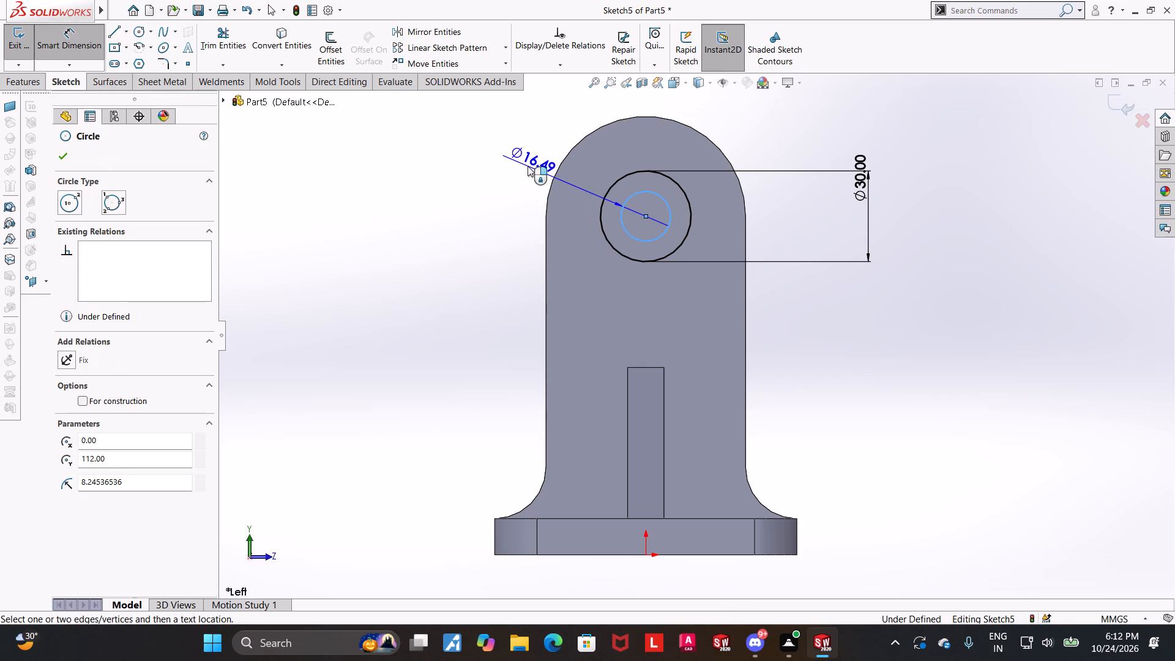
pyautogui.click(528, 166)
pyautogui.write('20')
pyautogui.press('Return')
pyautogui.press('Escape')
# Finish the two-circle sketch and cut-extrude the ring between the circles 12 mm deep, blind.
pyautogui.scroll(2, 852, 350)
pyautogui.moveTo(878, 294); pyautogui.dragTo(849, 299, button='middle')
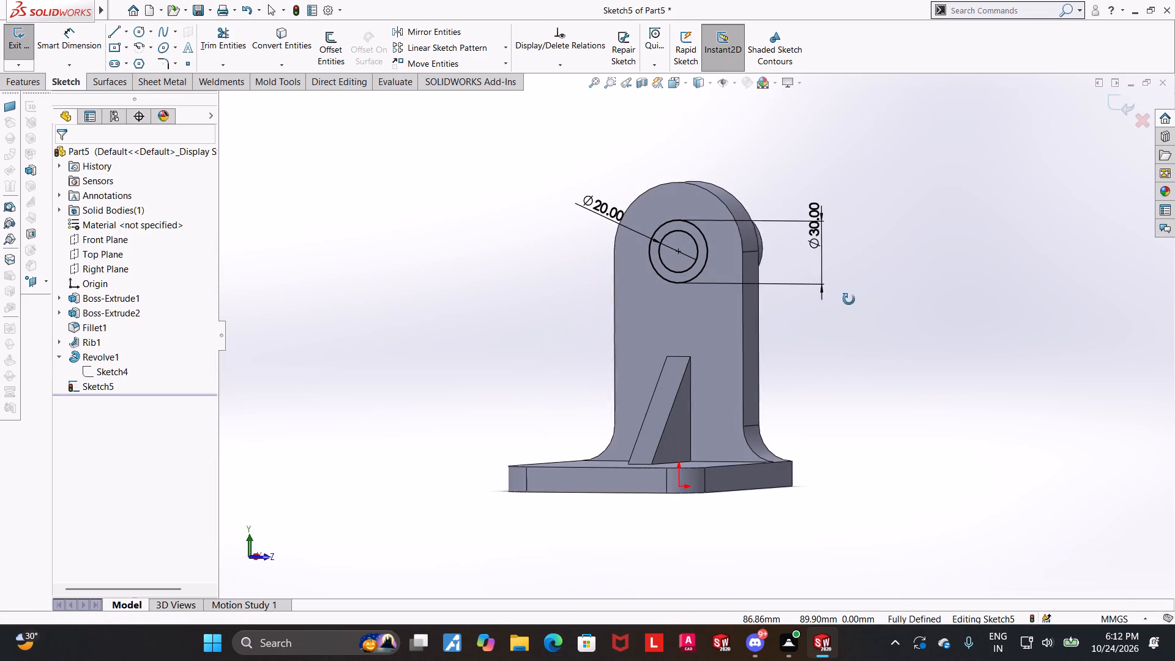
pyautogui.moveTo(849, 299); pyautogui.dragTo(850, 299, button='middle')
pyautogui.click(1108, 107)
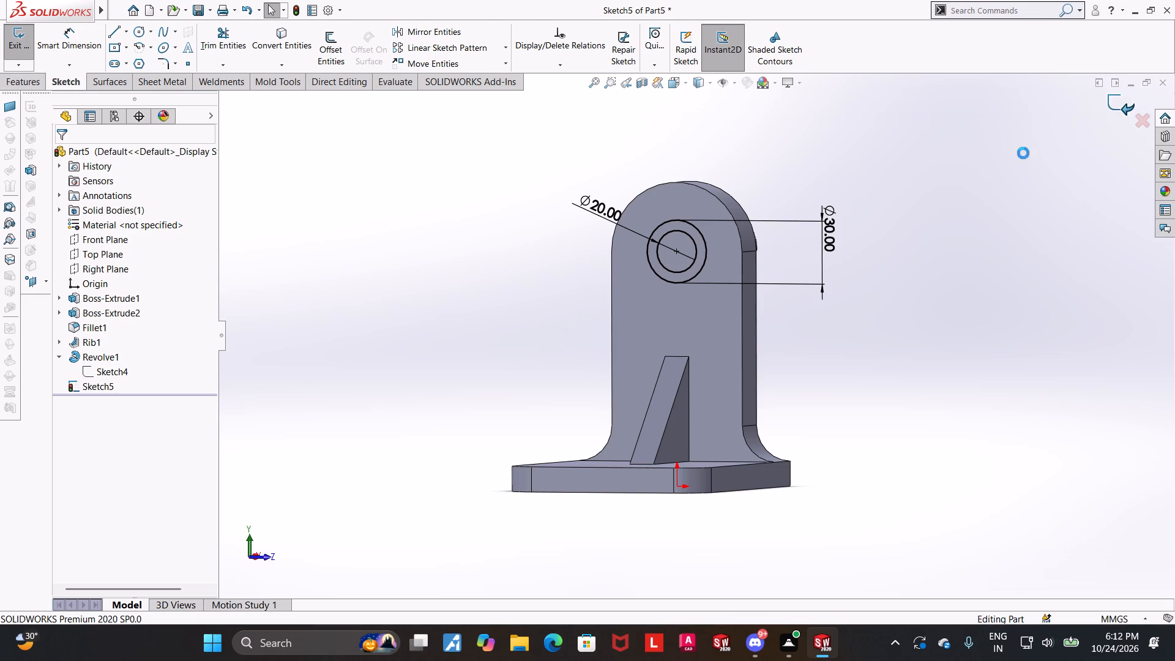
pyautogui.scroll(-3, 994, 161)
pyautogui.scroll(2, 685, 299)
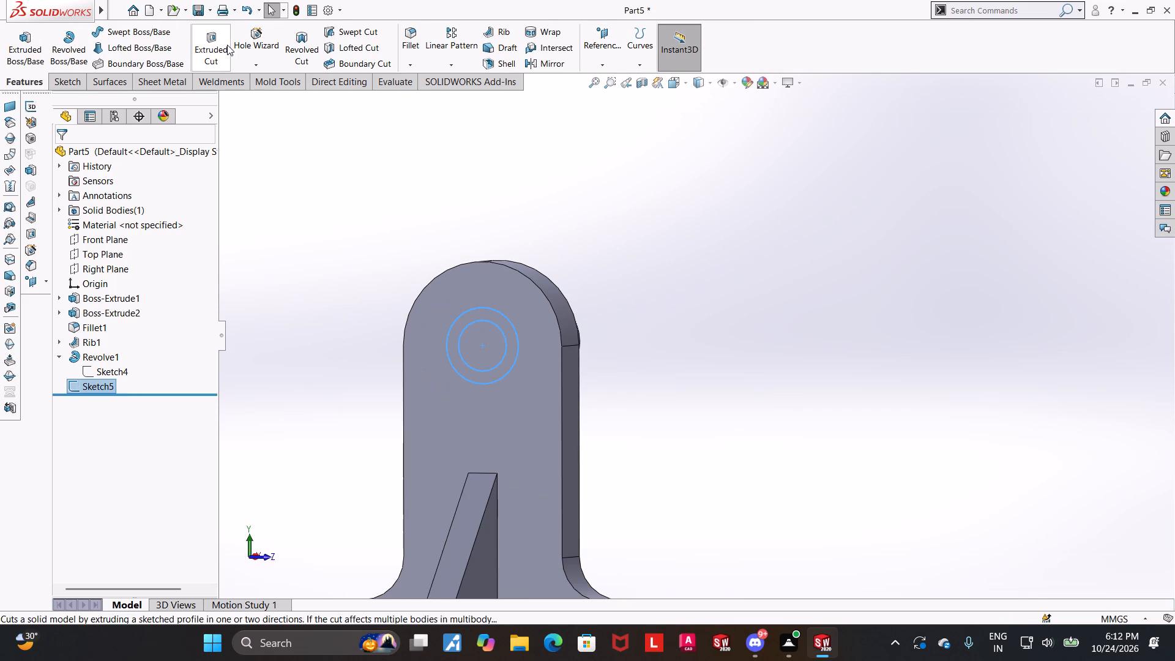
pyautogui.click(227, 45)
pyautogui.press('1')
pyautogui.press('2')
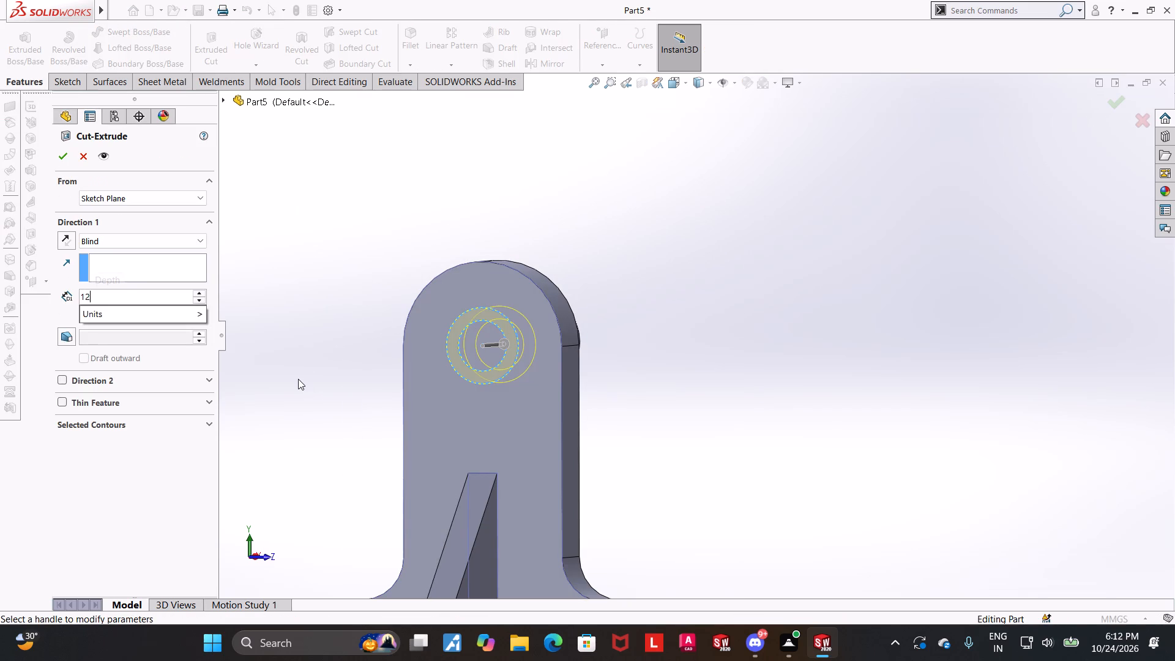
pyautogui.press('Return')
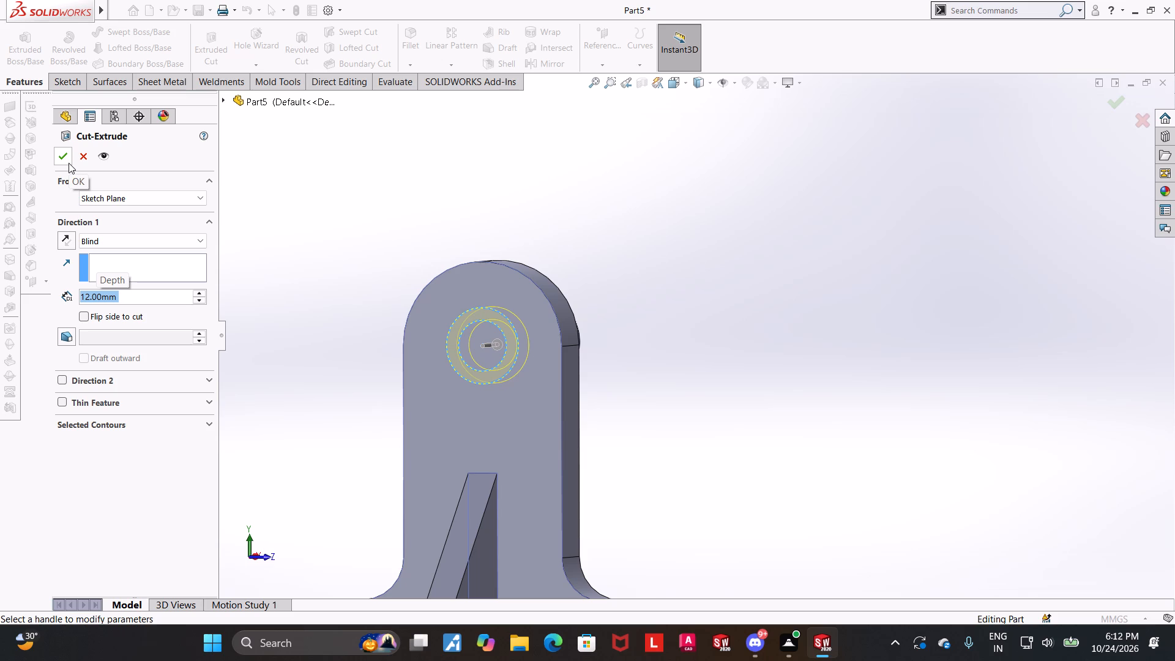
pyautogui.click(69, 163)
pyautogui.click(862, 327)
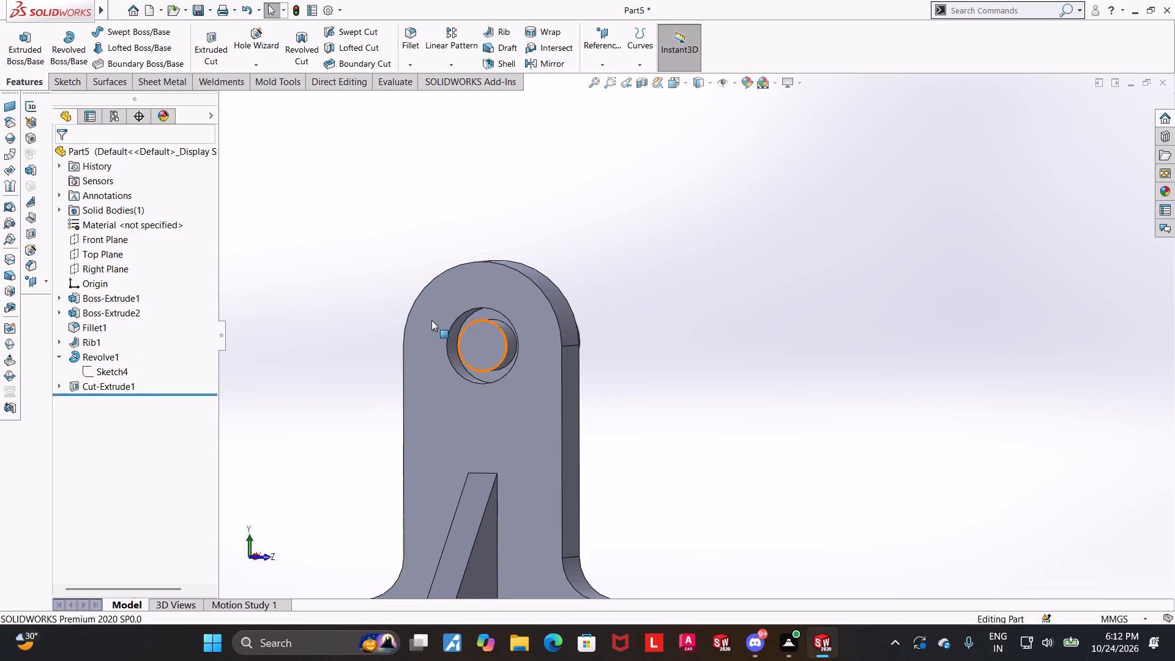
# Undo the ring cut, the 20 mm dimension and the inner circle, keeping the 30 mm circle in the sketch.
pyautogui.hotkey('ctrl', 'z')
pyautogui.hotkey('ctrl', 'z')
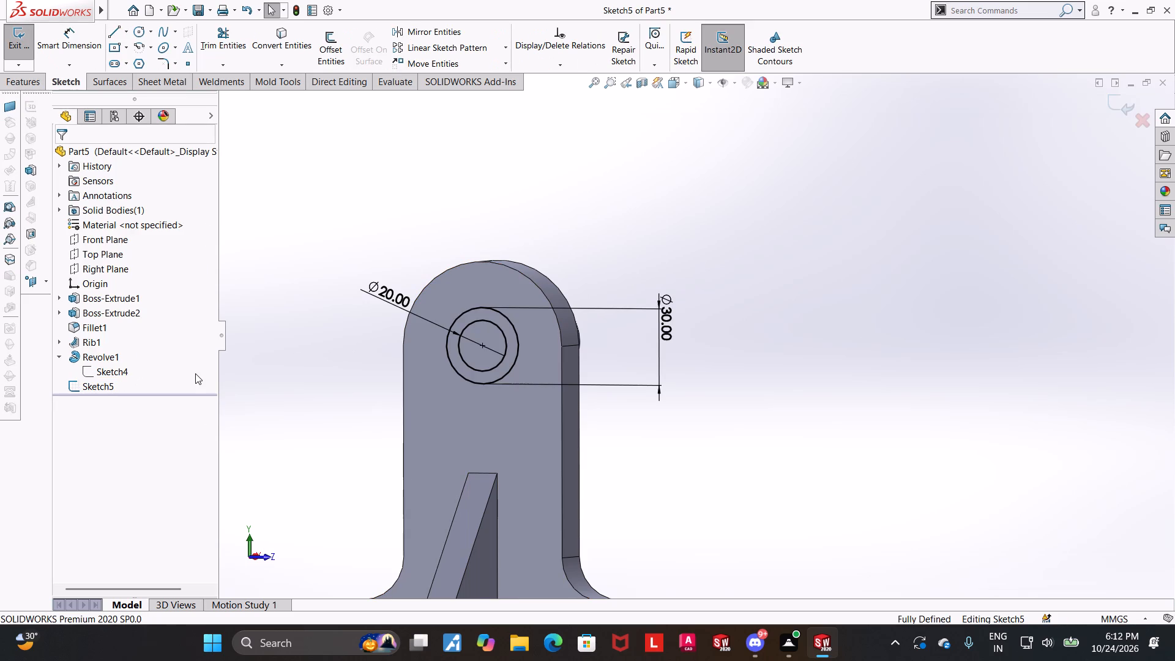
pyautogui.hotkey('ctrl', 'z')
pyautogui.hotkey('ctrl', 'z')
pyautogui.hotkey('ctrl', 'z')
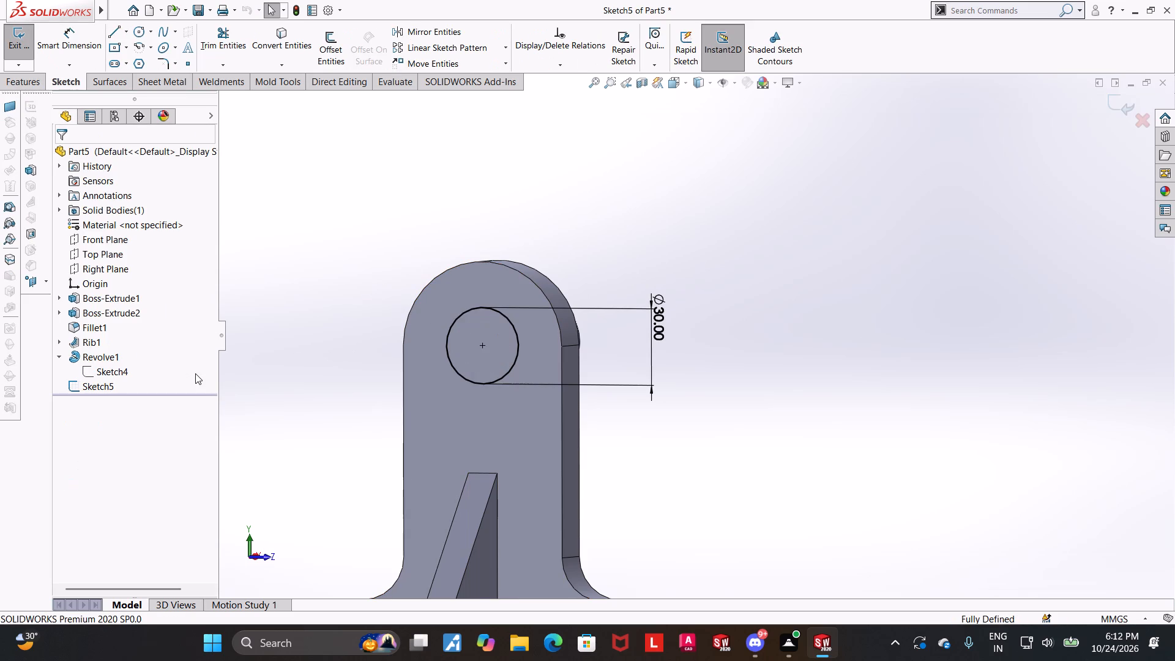
# Close the sketch and cut-extrude the 30 mm circle 12 mm deep, blind, into the upright.
pyautogui.click(1122, 99)
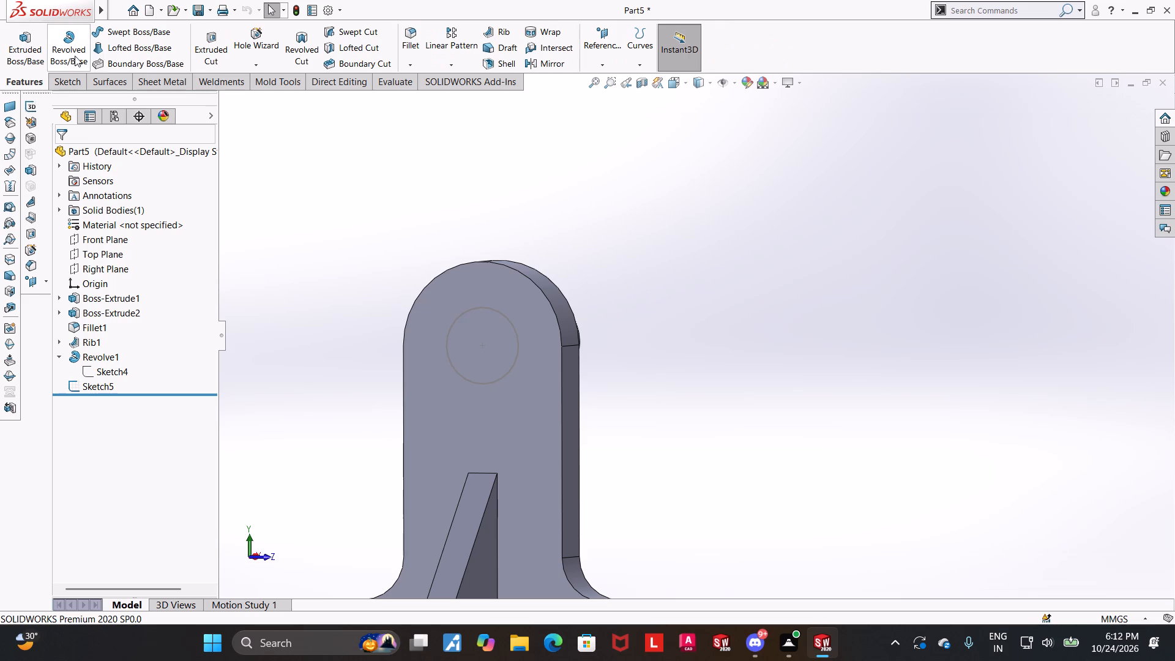
pyautogui.click(29, 37)
pyautogui.click(56, 158)
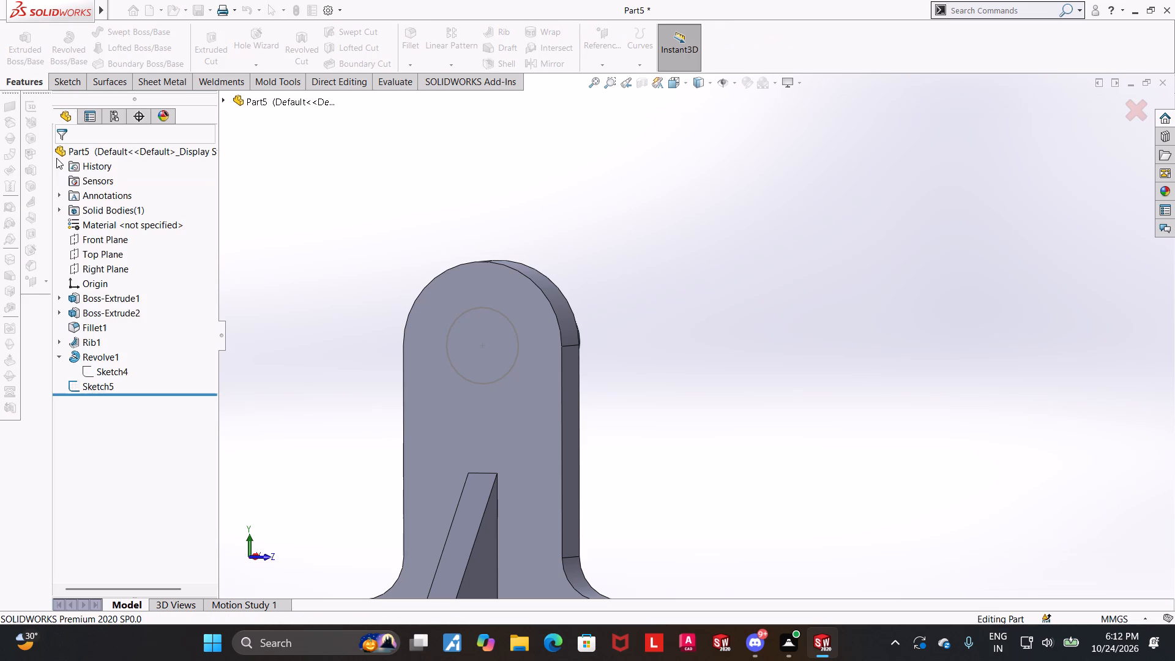
pyautogui.click(99, 381)
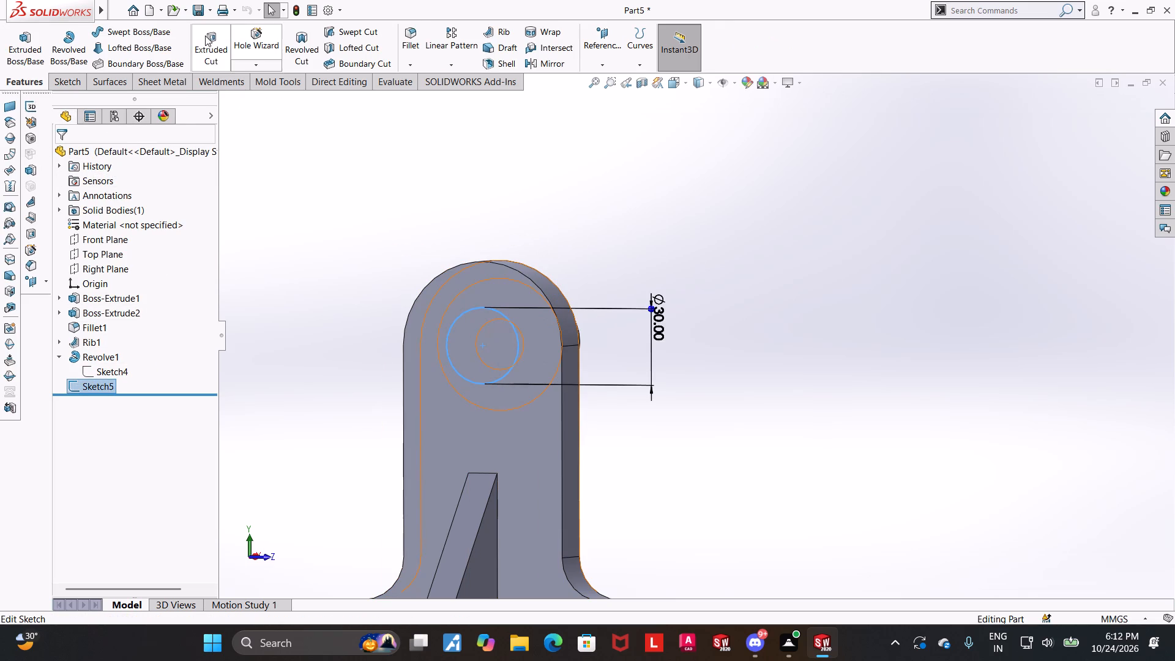
pyautogui.click(205, 35)
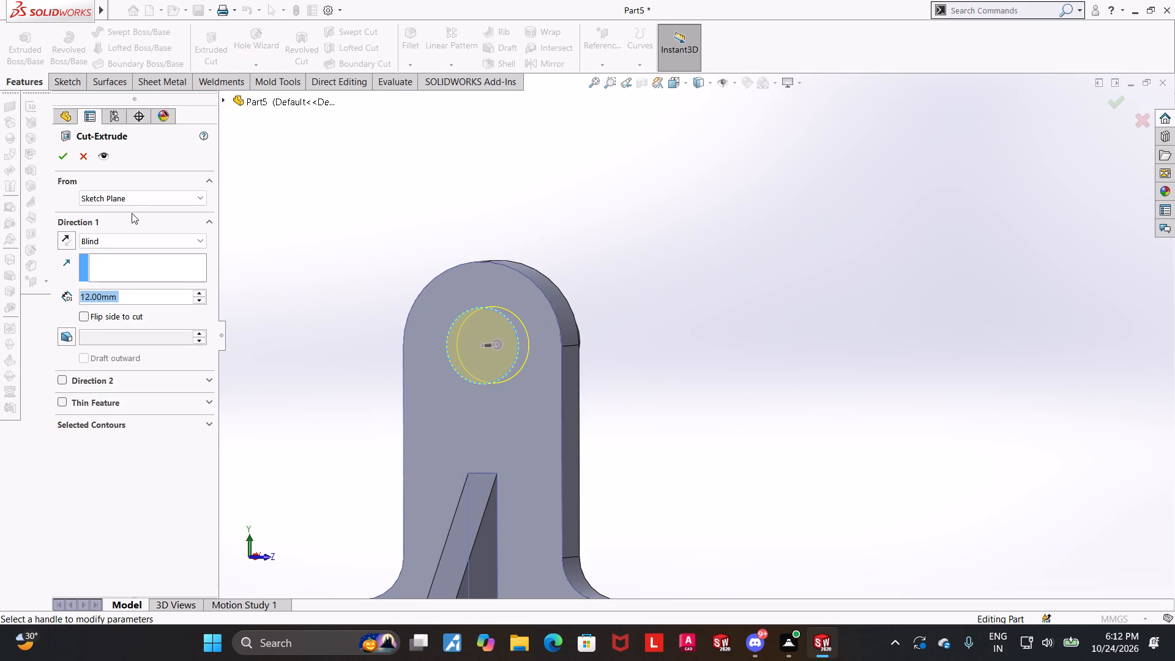
pyautogui.click(64, 154)
pyautogui.click(667, 317)
pyautogui.moveTo(668, 314); pyautogui.dragTo(572, 297, button='middle')
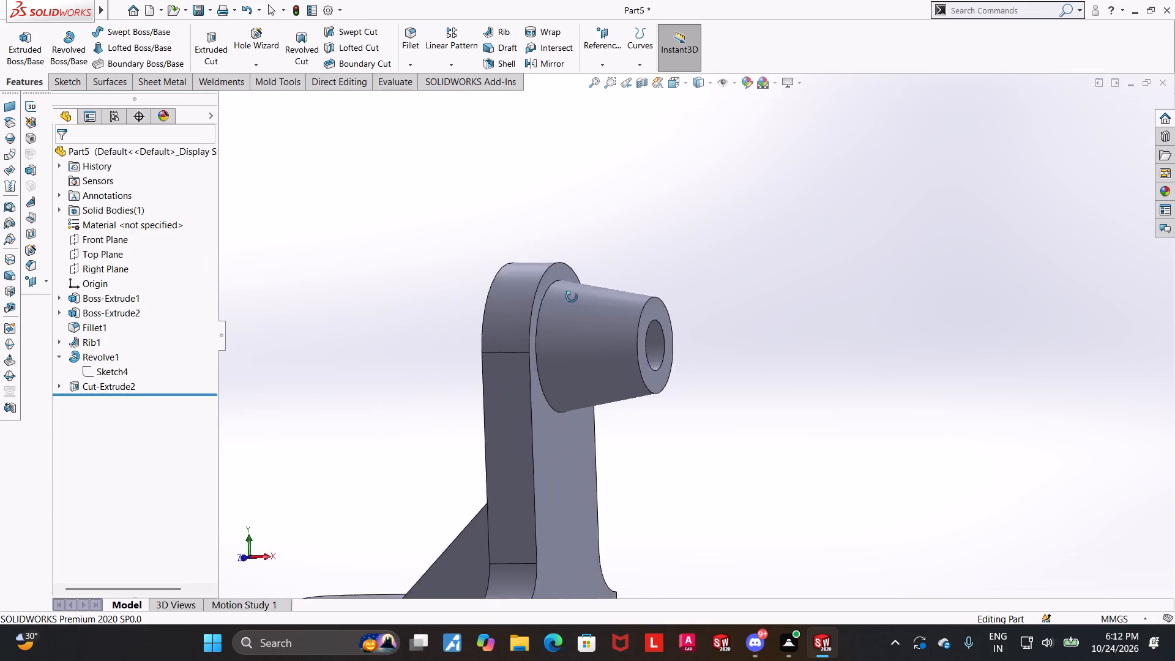
pyautogui.moveTo(572, 297); pyautogui.dragTo(714, 286, button='middle')
# Start a sketch on the floor of the 30 mm recess and draw a circle about 11 mm in diameter at its centre.
pyautogui.click(439, 353)
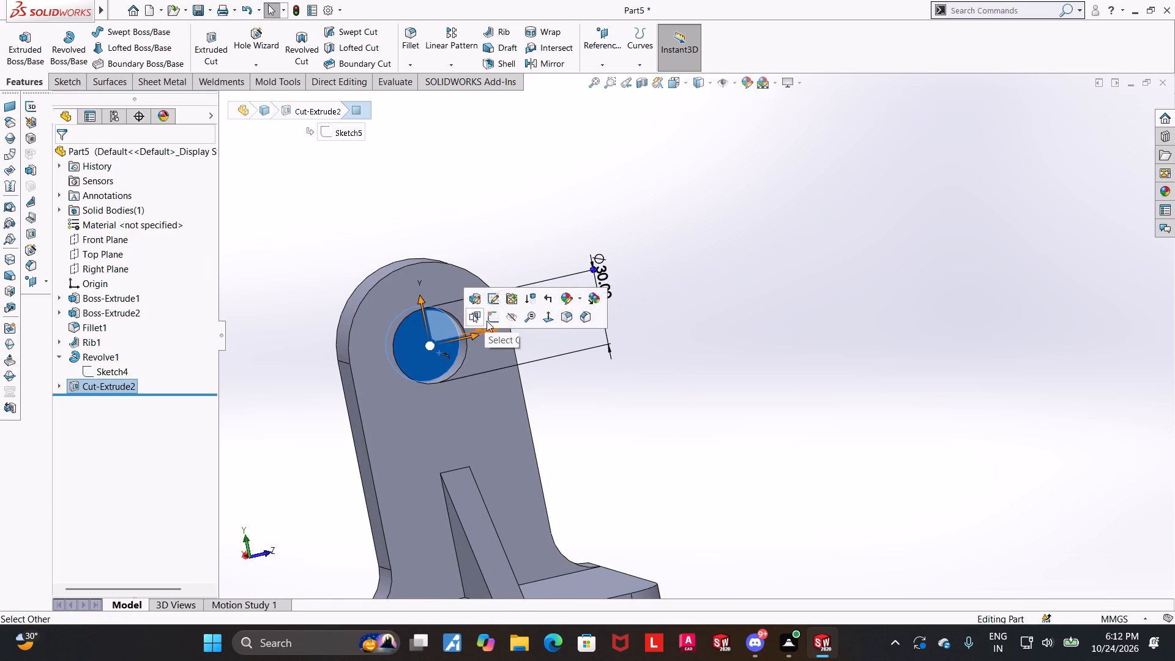
pyautogui.click(489, 320)
pyautogui.click(116, 396)
pyautogui.click(144, 376)
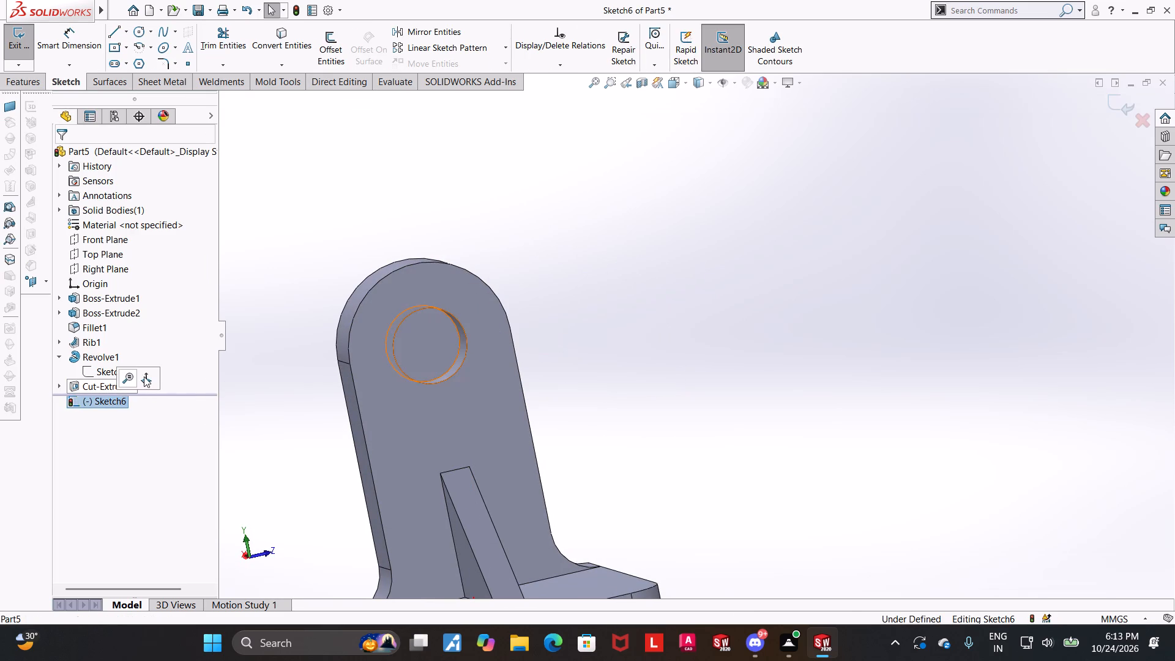
pyautogui.click(141, 32)
pyautogui.scroll(-3, 808, 143)
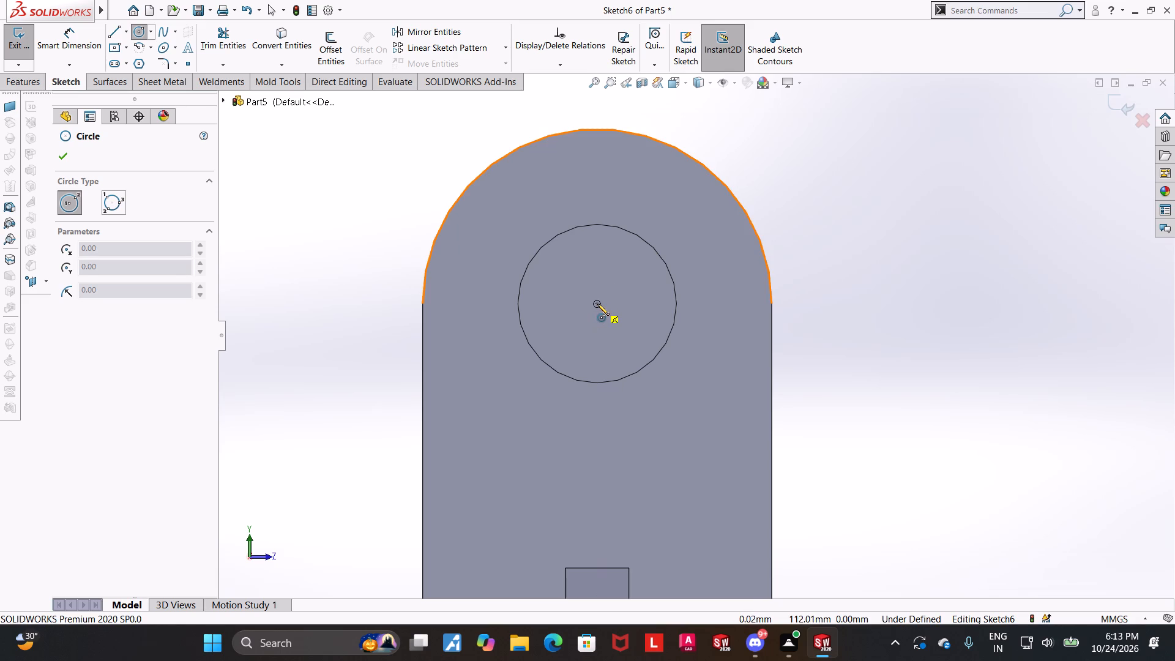
pyautogui.click(597, 304)
pyautogui.click(623, 289)
pyautogui.press('Escape')
# Dimension the diameter of the circle on the recess floor as 20 mm.
pyautogui.click(81, 32)
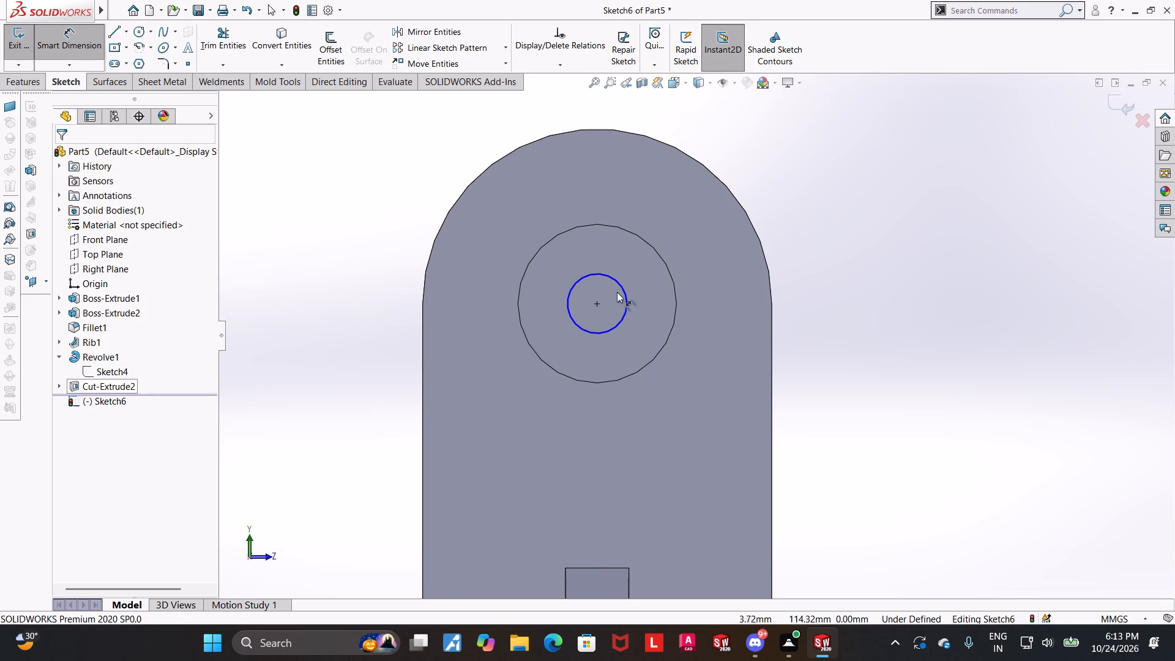
pyautogui.click(595, 276)
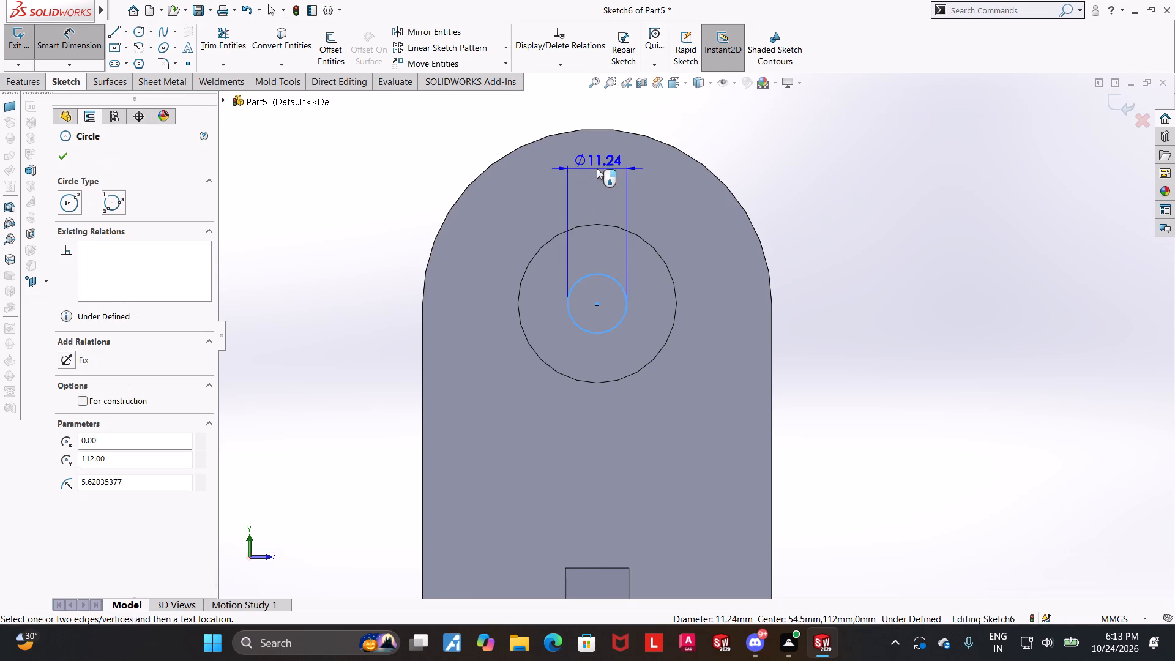
pyautogui.click(597, 168)
pyautogui.write('20')
pyautogui.press('Return')
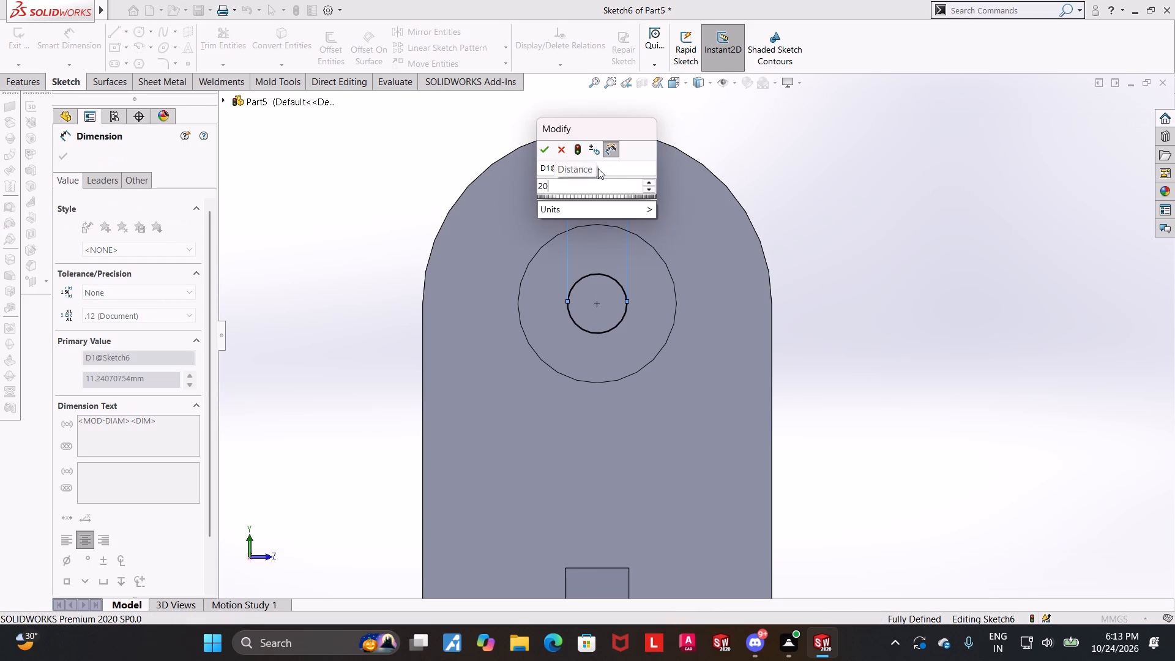
pyautogui.press('Escape')
pyautogui.scroll(4, 952, 248)
pyautogui.moveTo(990, 280); pyautogui.dragTo(919, 321, button='middle')
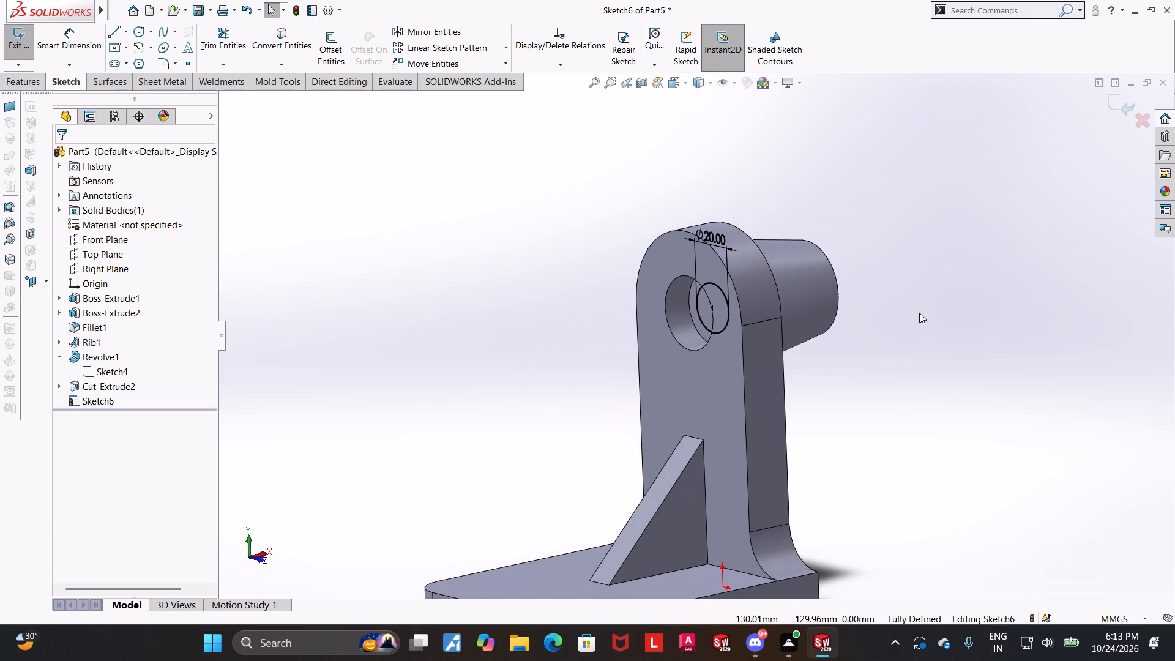
# Close the sketch and cut-extrude the 20 mm circle up to the upright's face on the tapered boss side.
pyautogui.click(1108, 103)
pyautogui.scroll(4, 974, 289)
pyautogui.scroll(-3, 897, 318)
pyautogui.moveTo(898, 321); pyautogui.dragTo(927, 335, button='middle')
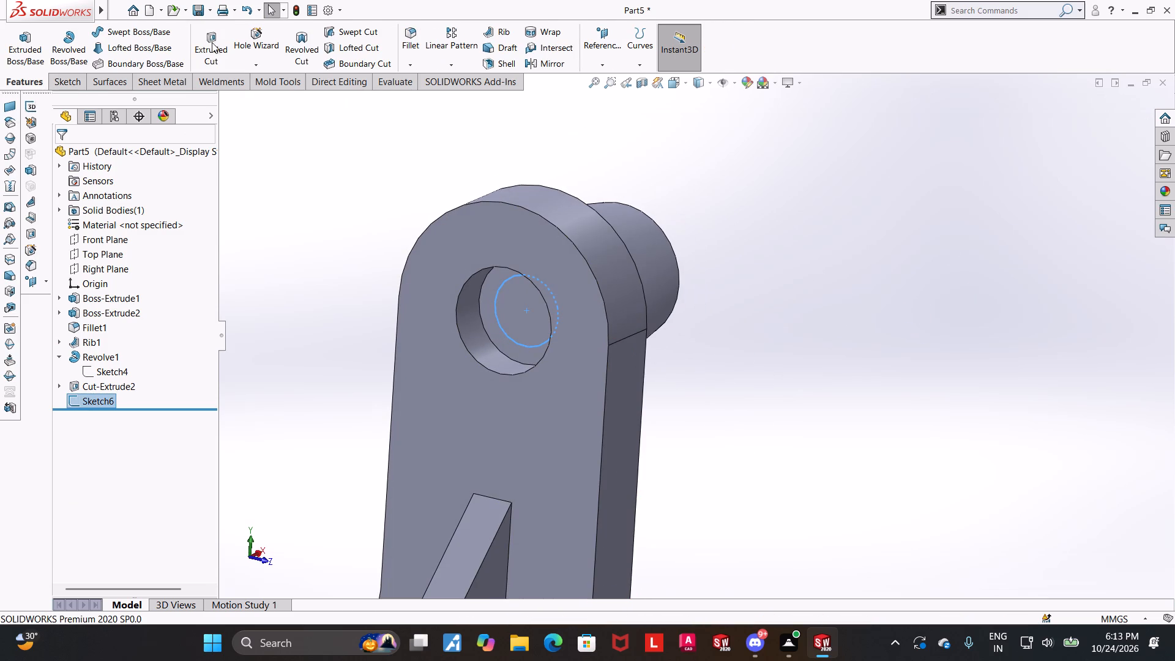
pyautogui.click(212, 42)
pyautogui.moveTo(1046, 343); pyautogui.dragTo(865, 356, button='middle')
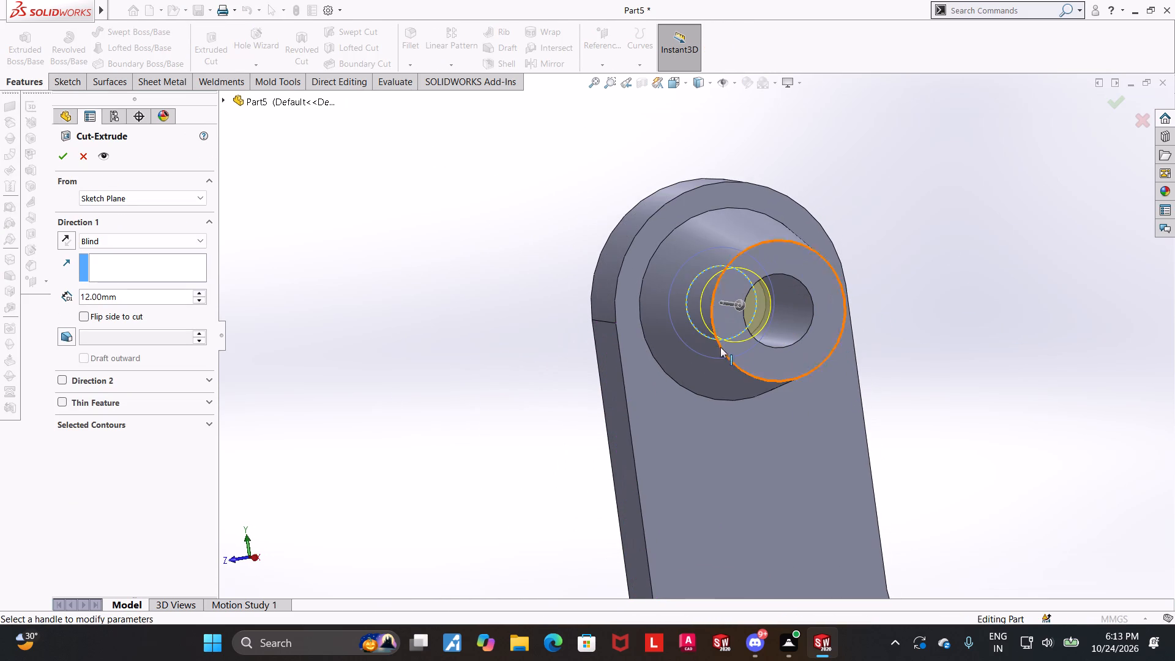
pyautogui.moveTo(753, 338); pyautogui.dragTo(859, 315, button='middle')
pyautogui.moveTo(709, 293); pyautogui.dragTo(669, 305, button='middle')
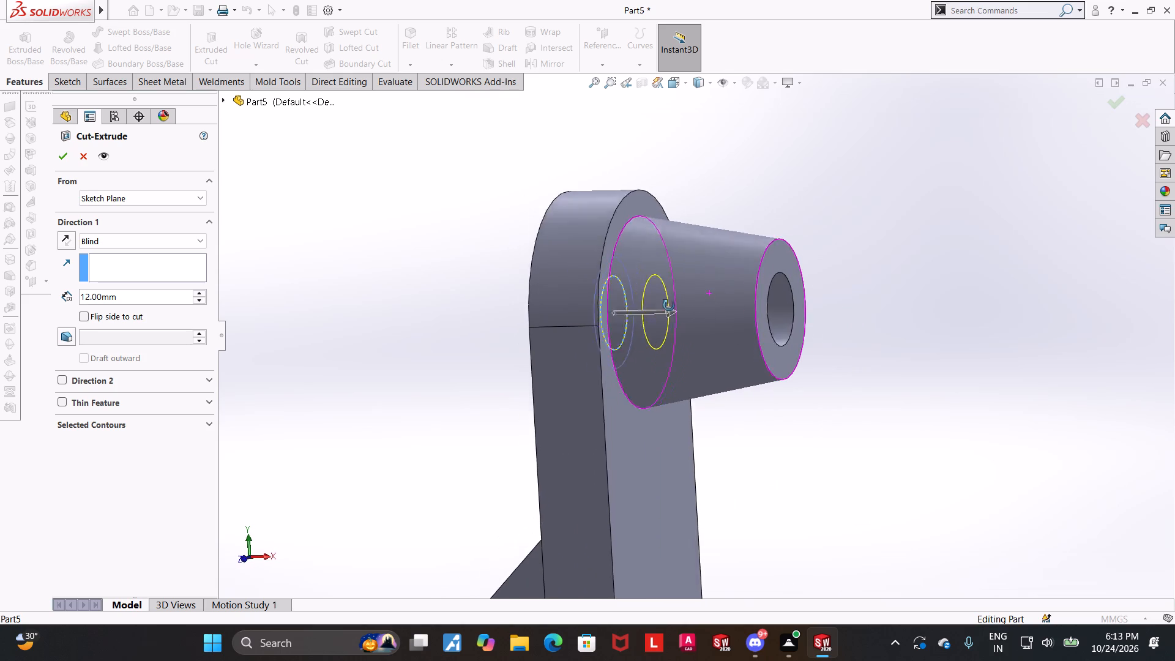
pyautogui.moveTo(669, 305); pyautogui.dragTo(666, 306, button='middle')
pyautogui.click(100, 239)
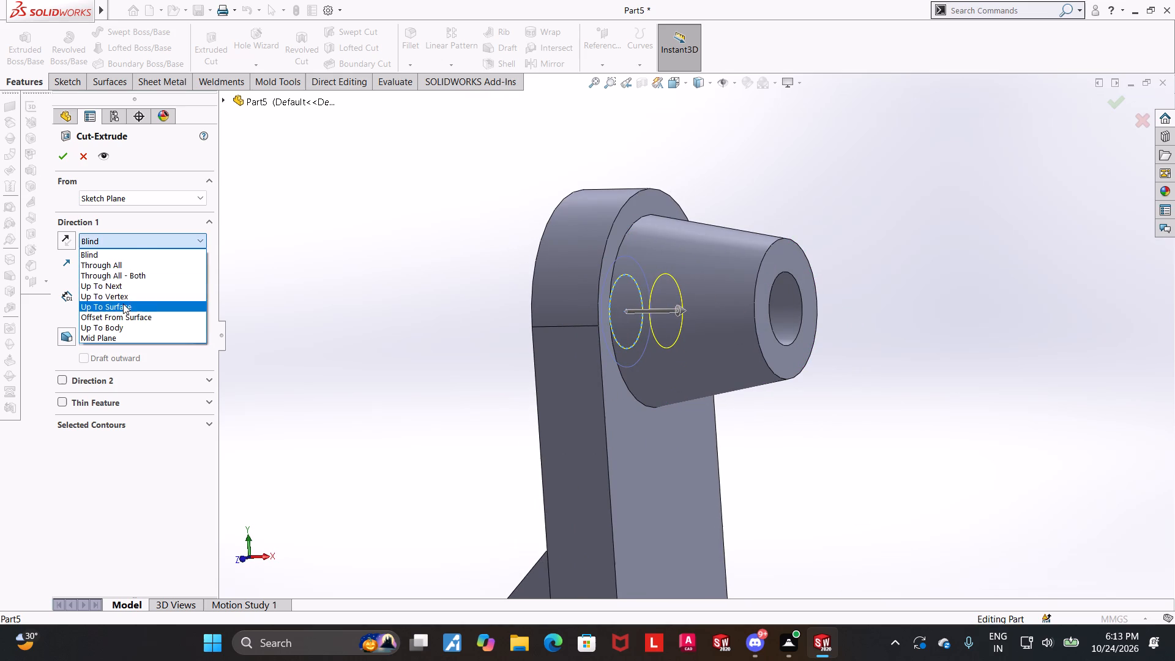
pyautogui.click(123, 304)
pyautogui.click(699, 452)
pyautogui.click(58, 157)
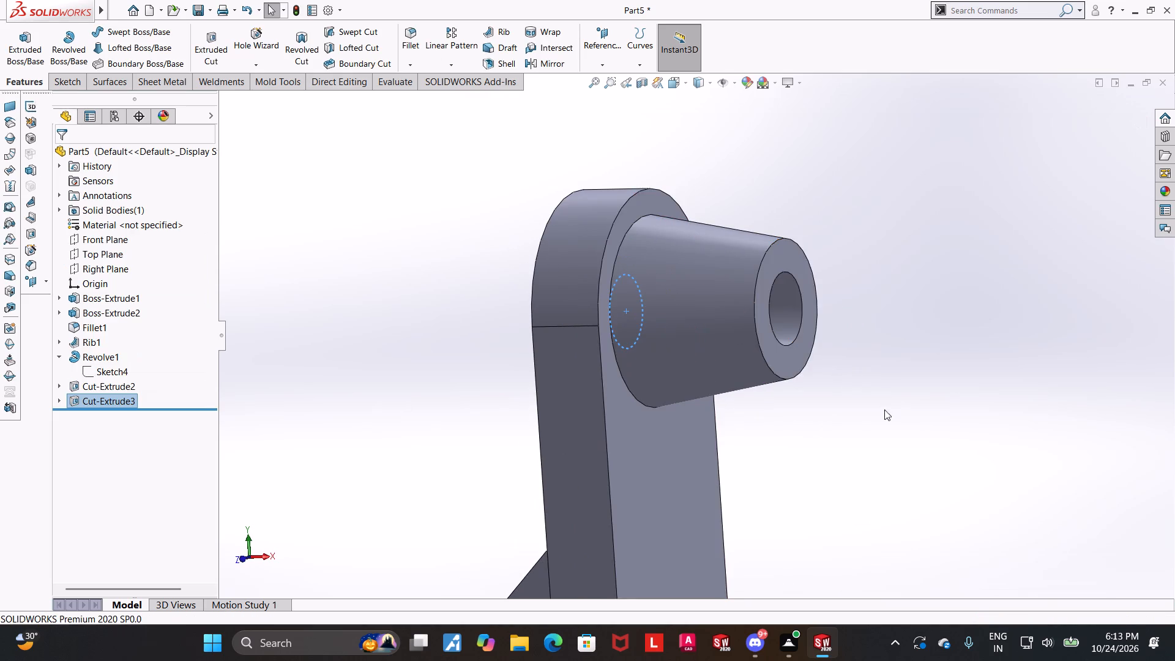
pyautogui.click(884, 409)
# Examine the stepped hole from the recess side and from the tapered boss side of the upright.
pyautogui.scroll(3, 862, 426)
pyautogui.moveTo(892, 413); pyautogui.dragTo(1002, 393, button='middle')
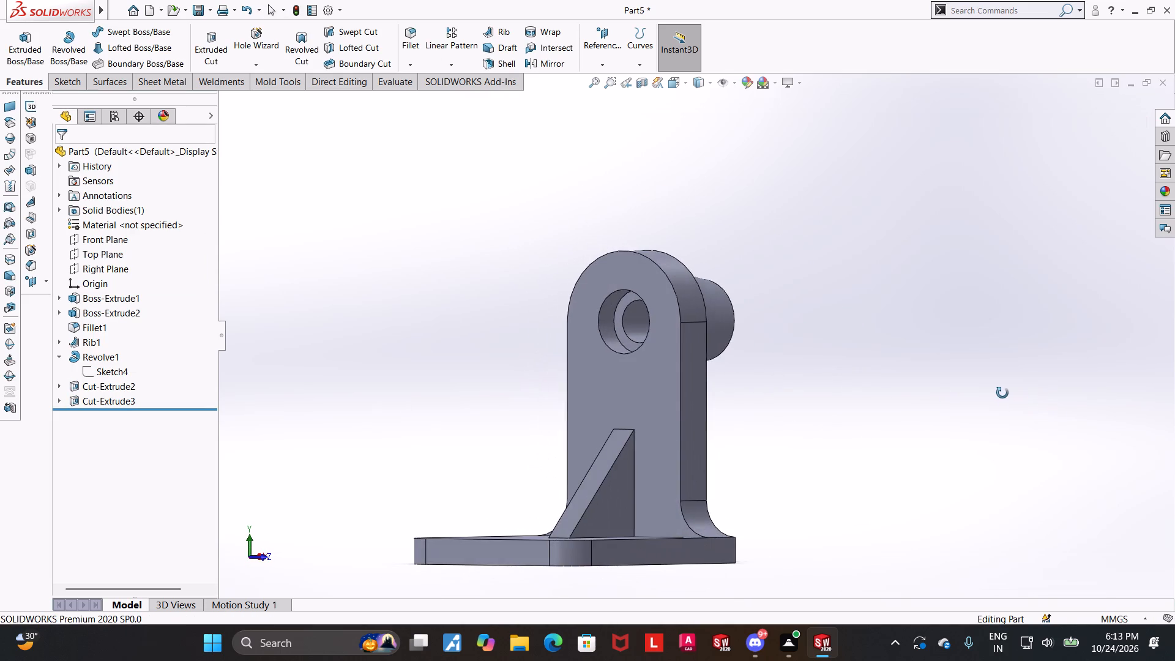
pyautogui.moveTo(1002, 393); pyautogui.dragTo(1005, 397, button='middle')
pyautogui.scroll(-3, 658, 304)
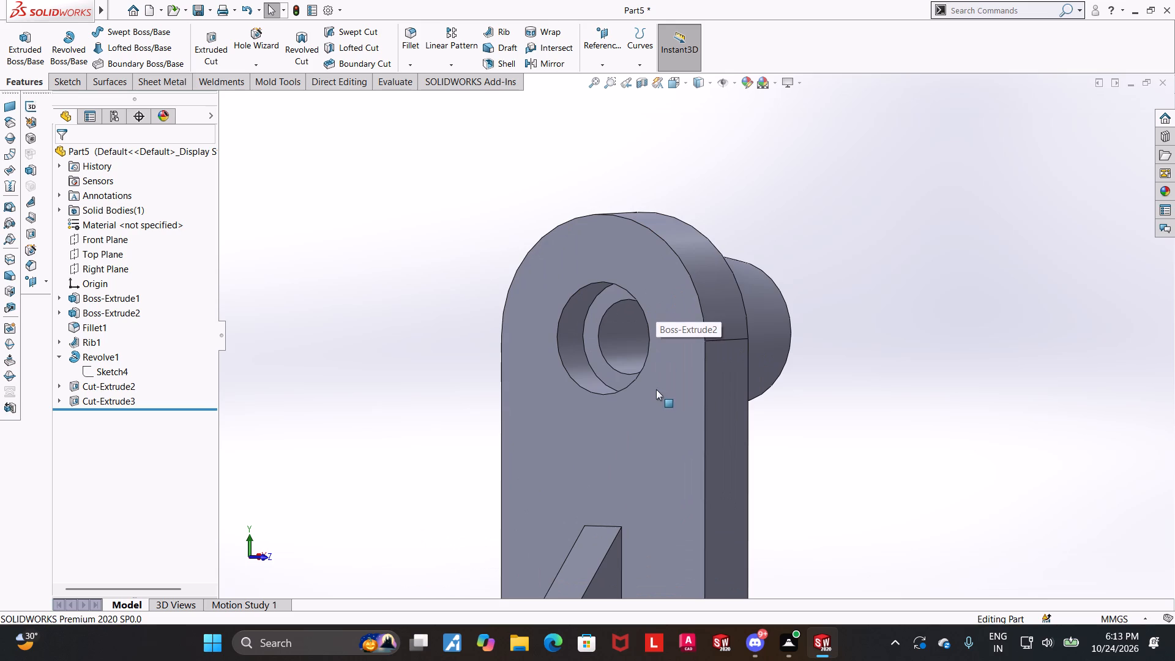
pyautogui.moveTo(685, 399); pyautogui.dragTo(721, 418, button='middle')
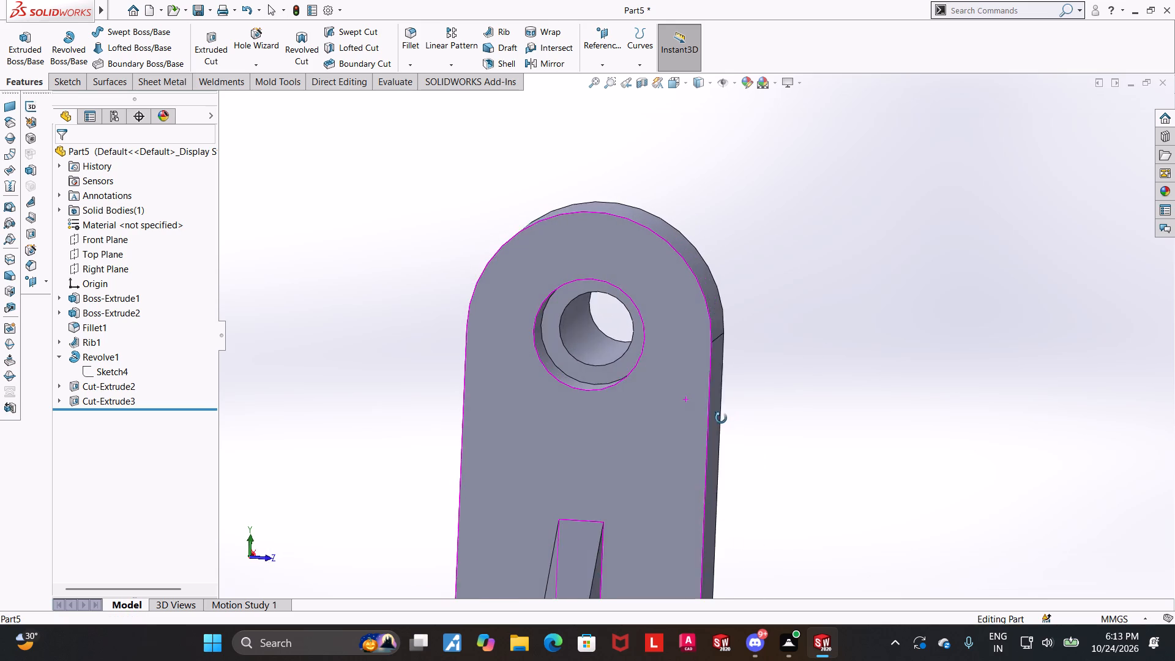
pyautogui.moveTo(721, 418); pyautogui.dragTo(701, 417, button='middle')
pyautogui.scroll(3, 700, 417)
pyautogui.moveTo(768, 419); pyautogui.dragTo(559, 440, button='middle')
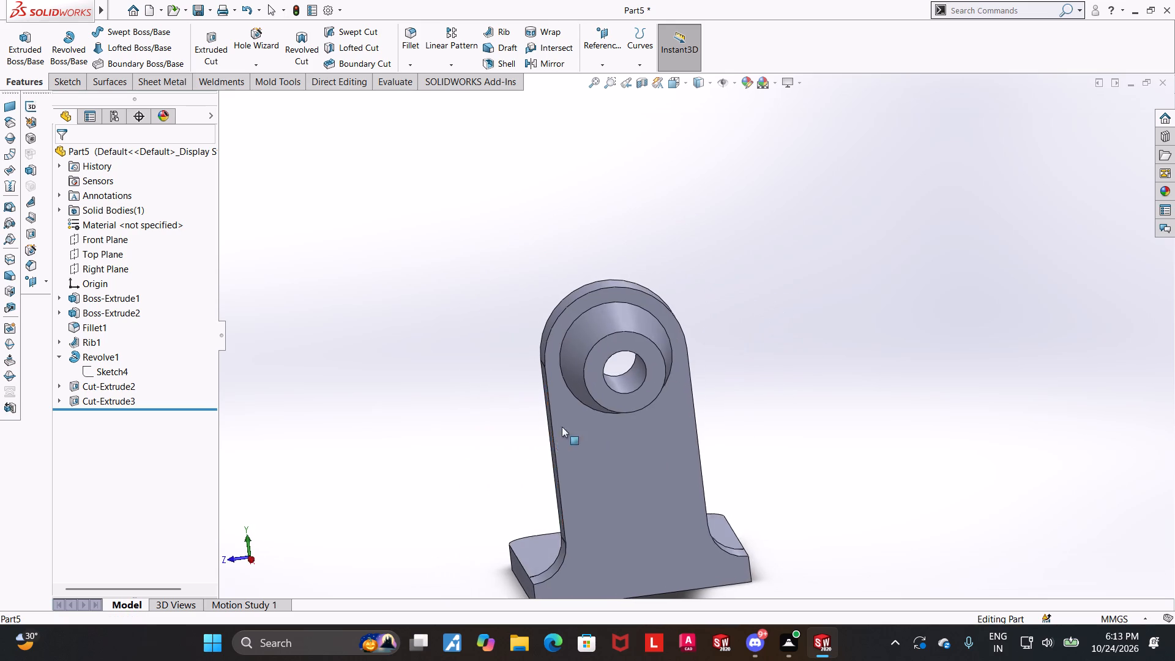
# Measure the cylindrical bore through the tapered boss.
pyautogui.click(409, 77)
pyautogui.click(130, 40)
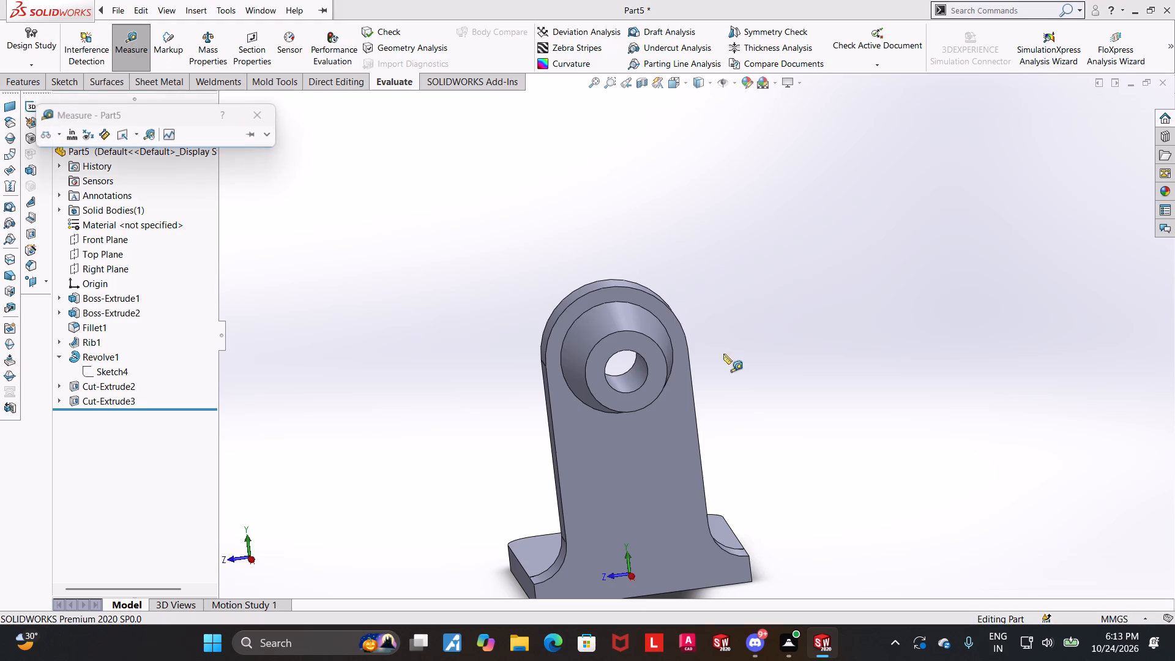
pyautogui.click(626, 378)
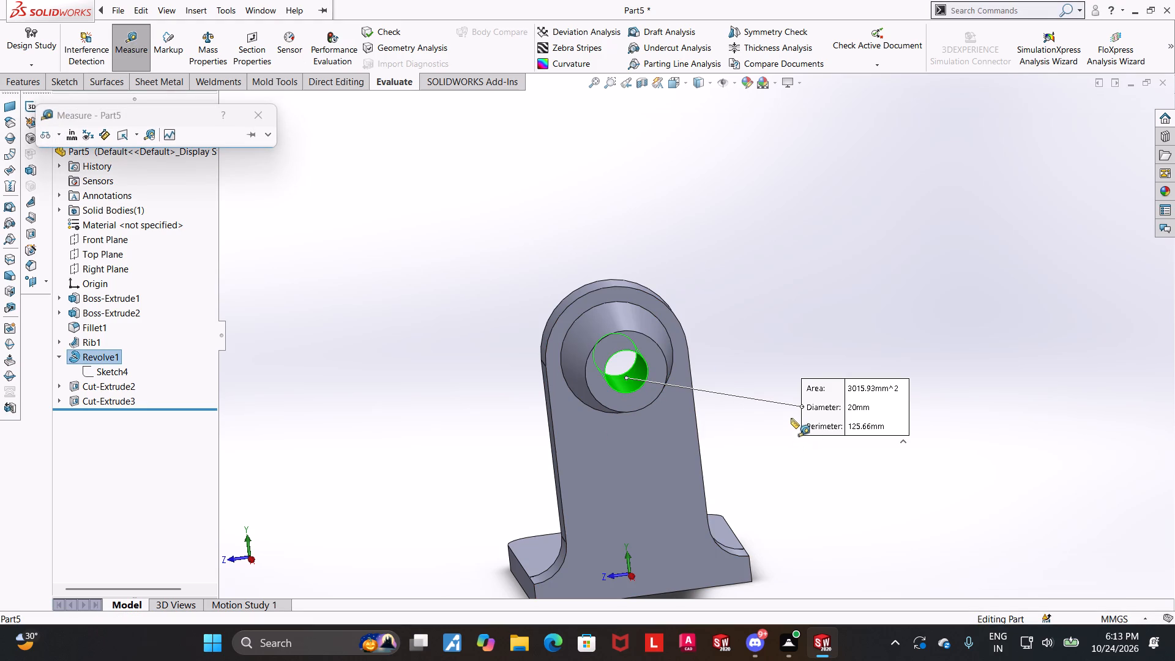
pyautogui.scroll(2, 778, 440)
pyautogui.moveTo(767, 466); pyautogui.dragTo(982, 417, button='middle')
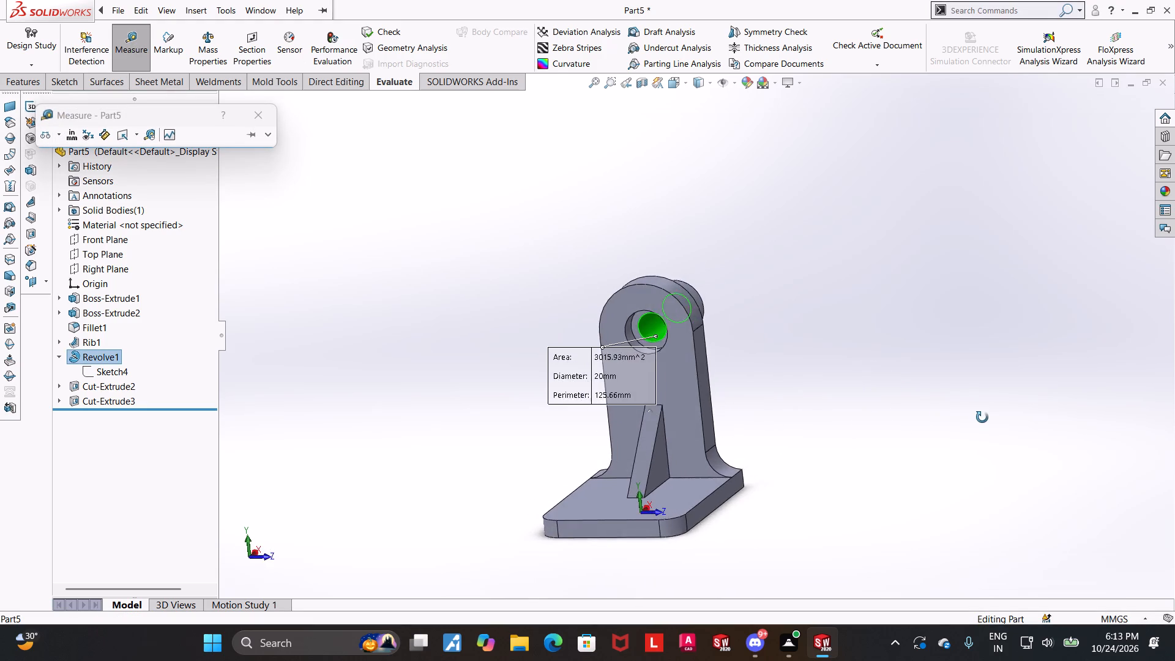
pyautogui.moveTo(982, 417); pyautogui.dragTo(990, 401, button='middle')
pyautogui.press('Escape')
pyautogui.moveTo(952, 407); pyautogui.dragTo(777, 481, button='middle')
pyautogui.press('Escape')
pyautogui.scroll(-2, 789, 332)
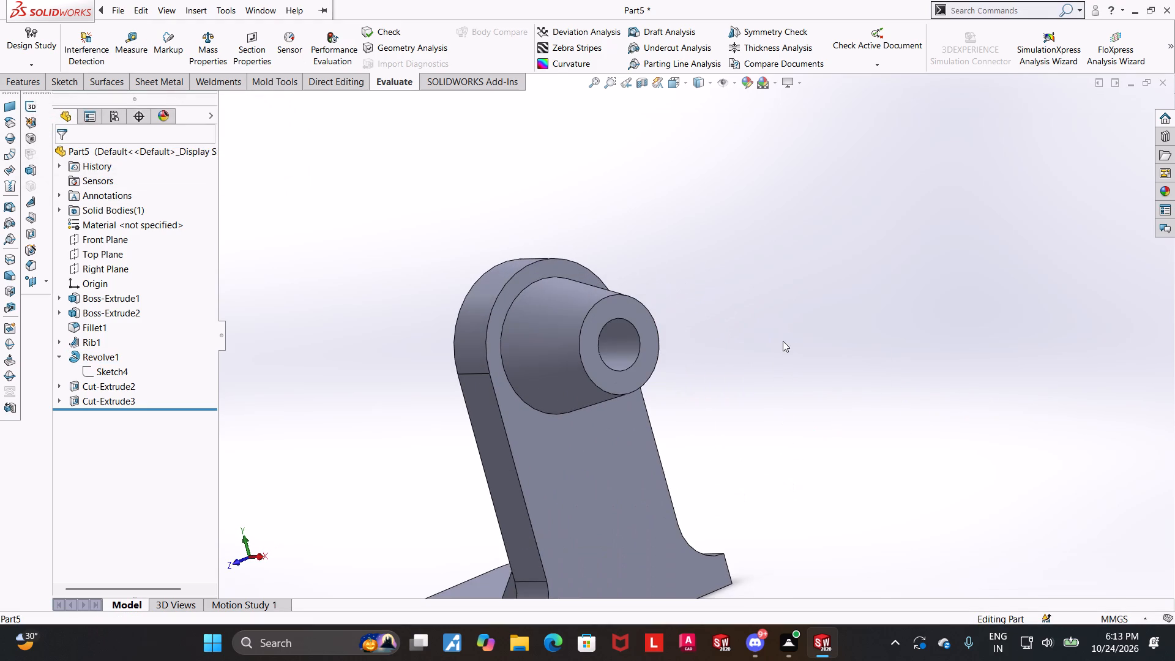
pyautogui.scroll(-1, 783, 341)
pyautogui.click(116, 51)
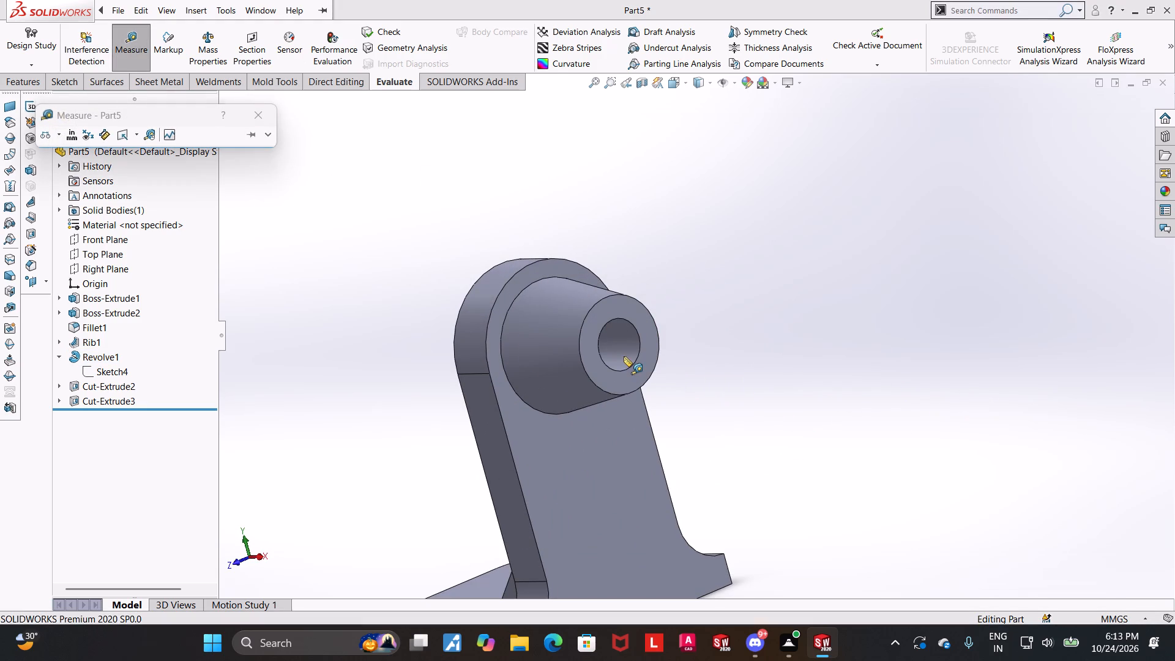
pyautogui.click(624, 356)
pyautogui.press('Escape')
# Examine the whole bracket, including the base plate, rib and upright, from several angles.
pyautogui.scroll(2, 742, 431)
pyautogui.moveTo(744, 435); pyautogui.dragTo(905, 421, button='middle')
pyautogui.scroll(3, 893, 422)
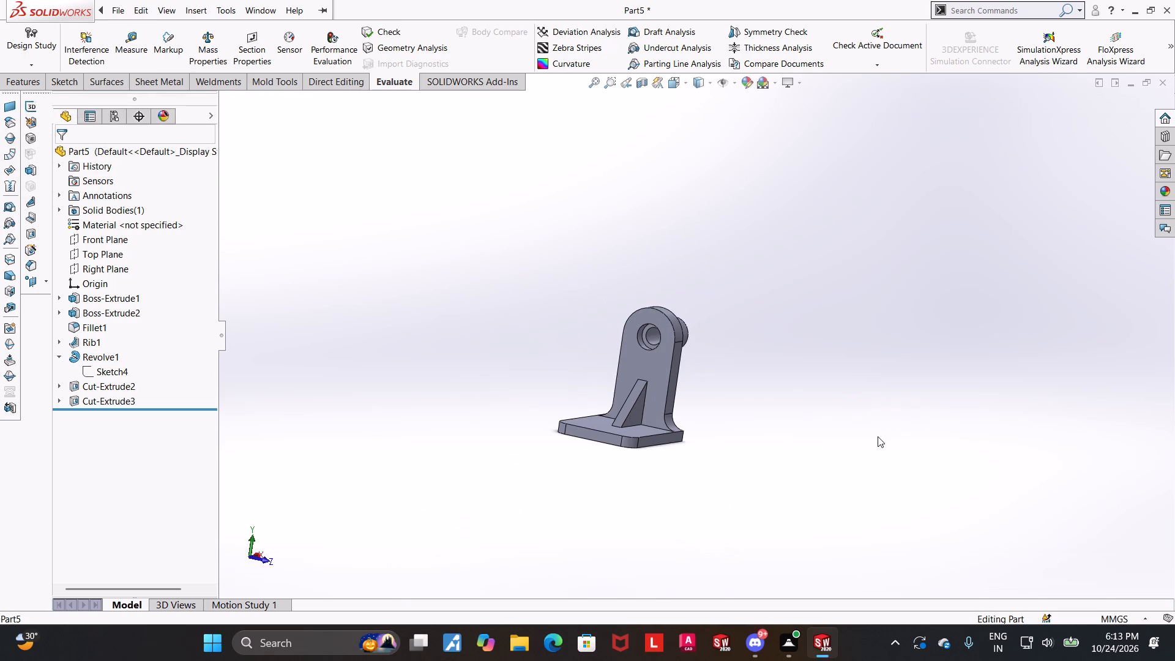
pyautogui.scroll(1, 878, 436)
pyautogui.moveTo(804, 497); pyautogui.dragTo(801, 498, button='middle')
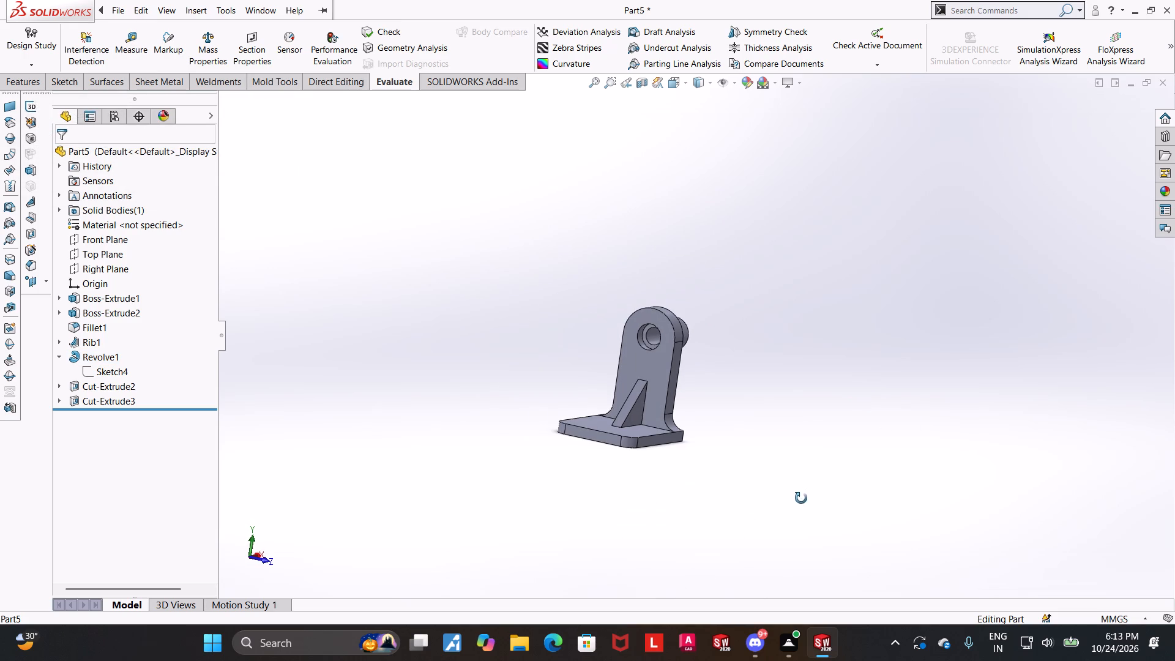
pyautogui.moveTo(801, 498); pyautogui.dragTo(781, 524, button='middle')
pyautogui.scroll(-3, 592, 406)
pyautogui.moveTo(775, 430); pyautogui.dragTo(747, 391, button='middle')
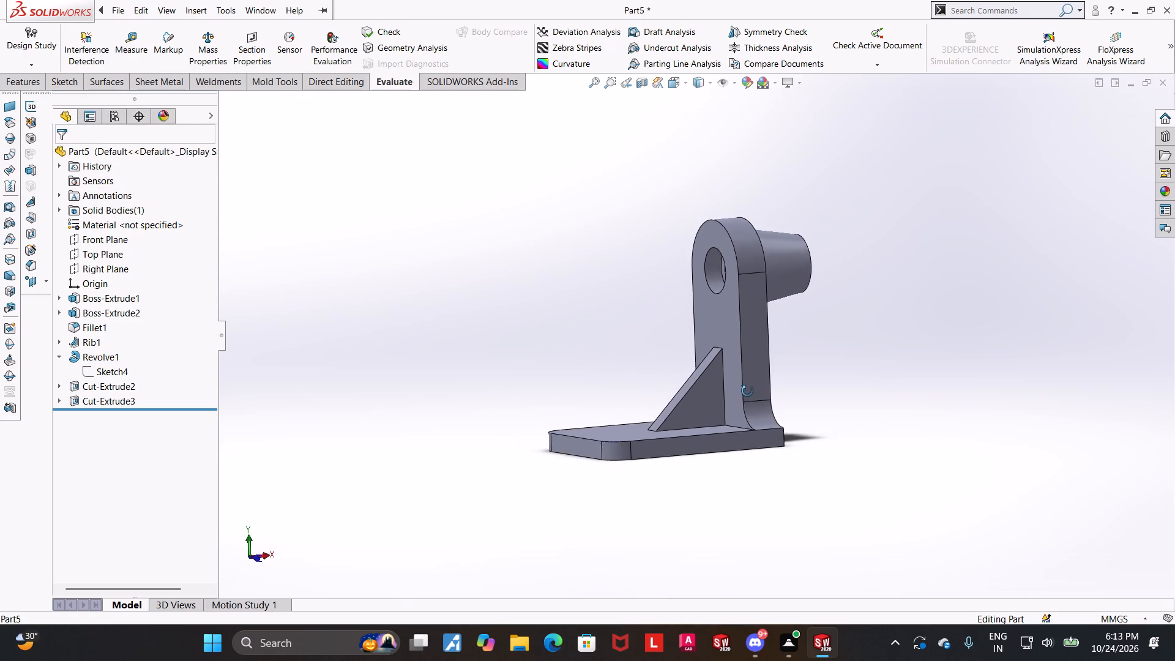
pyautogui.moveTo(747, 391); pyautogui.dragTo(751, 400, button='middle')
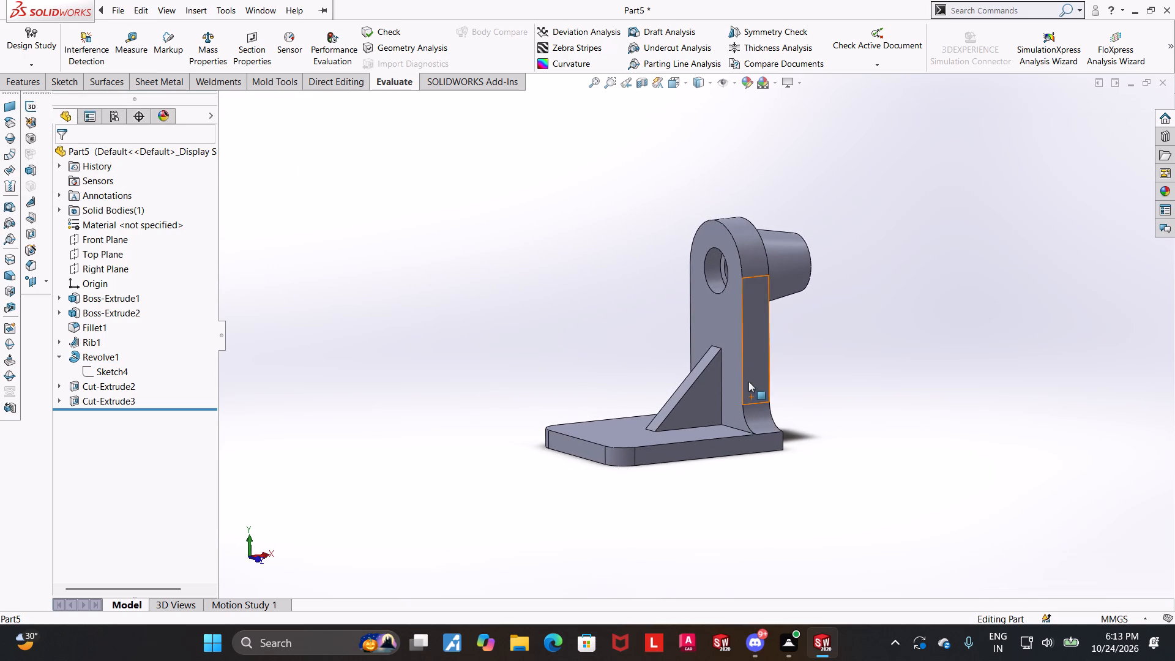
pyautogui.scroll(-3, 734, 434)
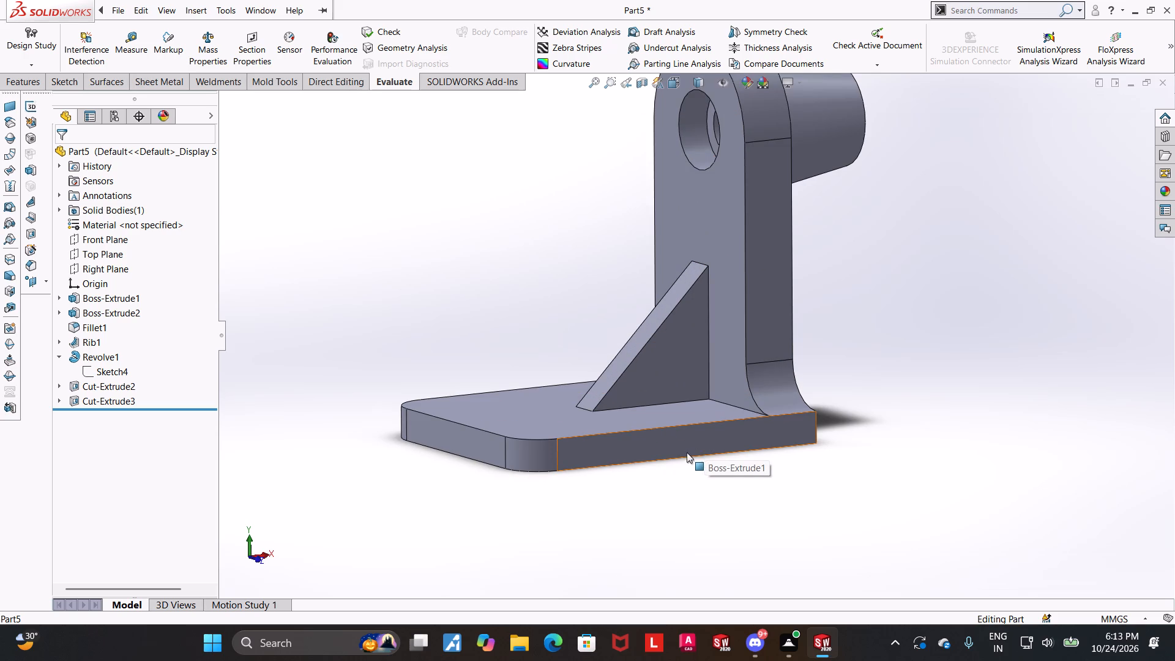
pyautogui.moveTo(678, 452); pyautogui.dragTo(670, 433, button='middle')
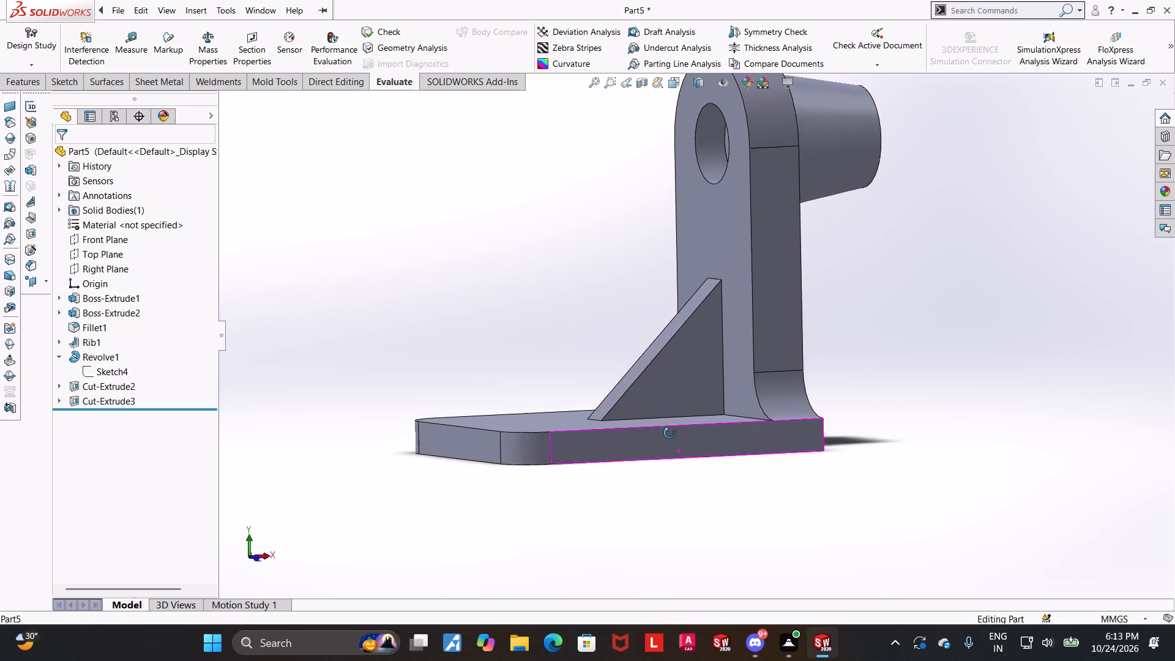
pyautogui.moveTo(670, 433); pyautogui.dragTo(670, 433, button='middle')
# Start a sketch on the Front Plane and draw a vertical centerline about 54 mm long down from the plate's top edge.
pyautogui.click(119, 232)
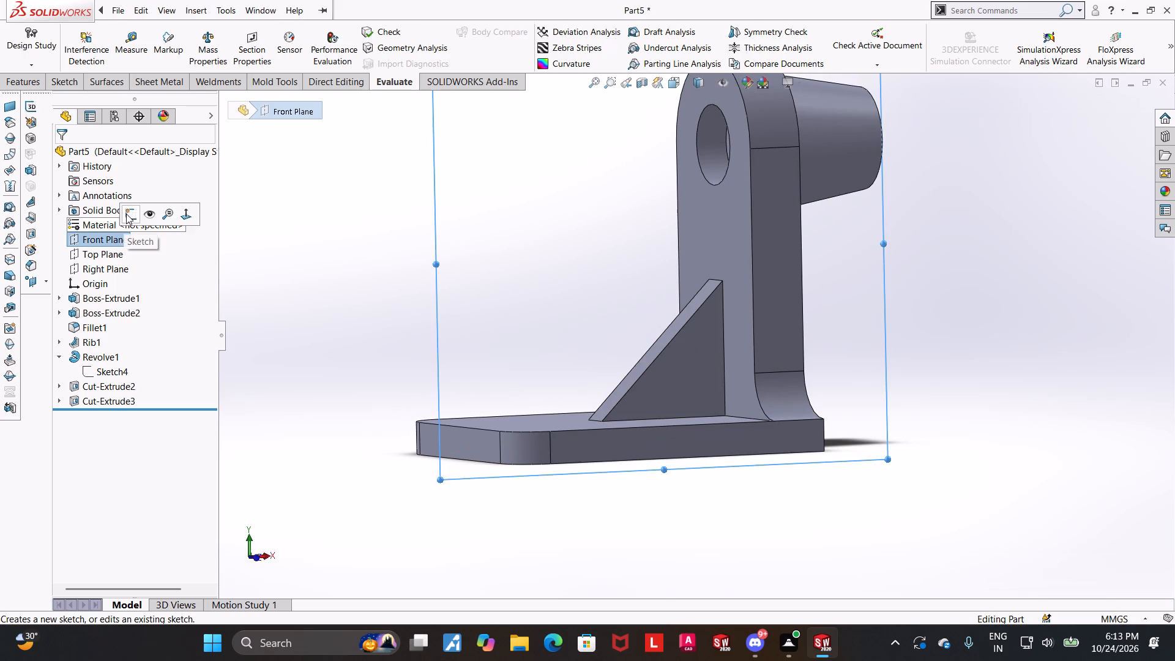
pyautogui.click(126, 214)
pyautogui.click(99, 415)
pyautogui.click(130, 403)
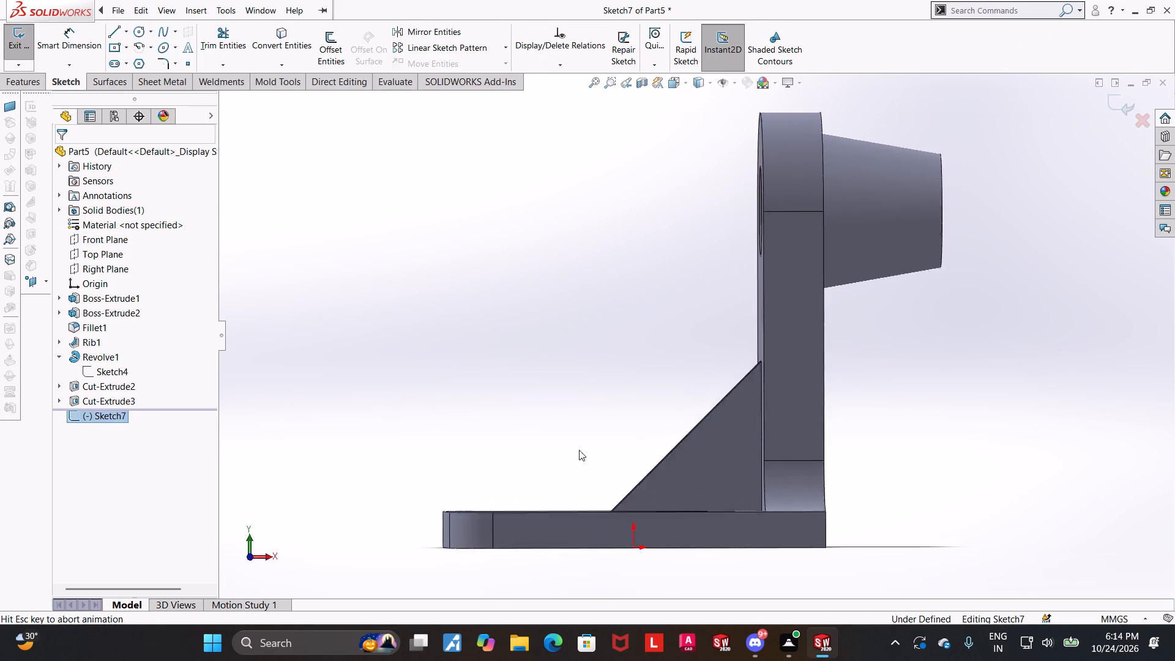
pyautogui.scroll(5, 658, 526)
pyautogui.scroll(-3, 703, 539)
pyautogui.scroll(-1, 677, 447)
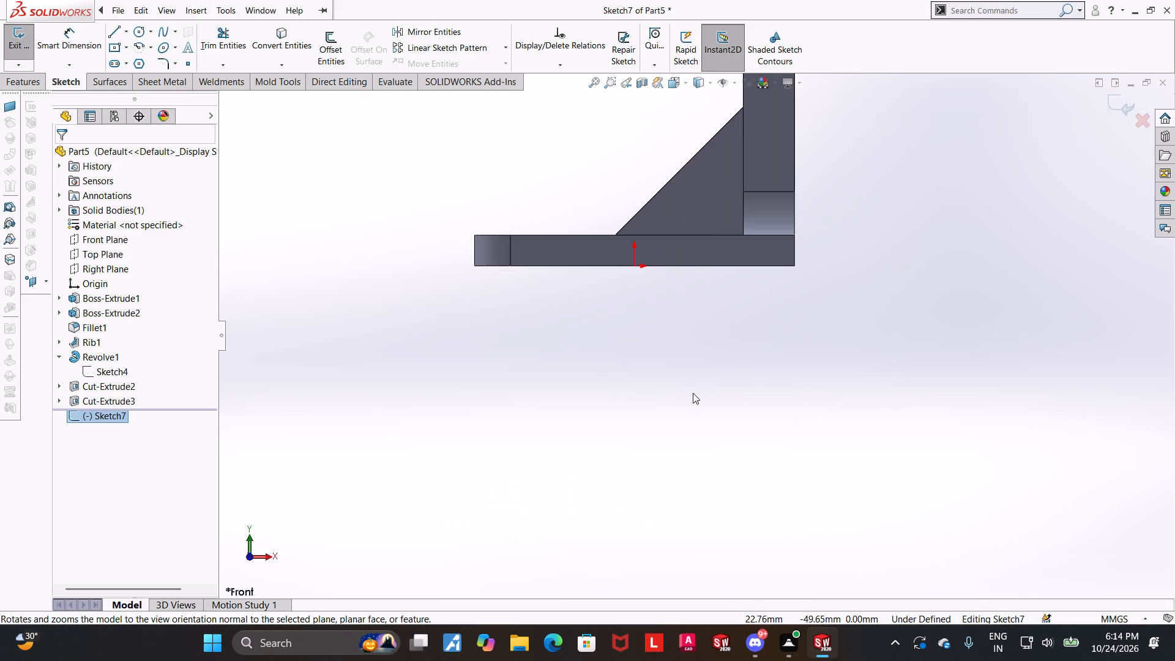
pyautogui.scroll(-1, 704, 324)
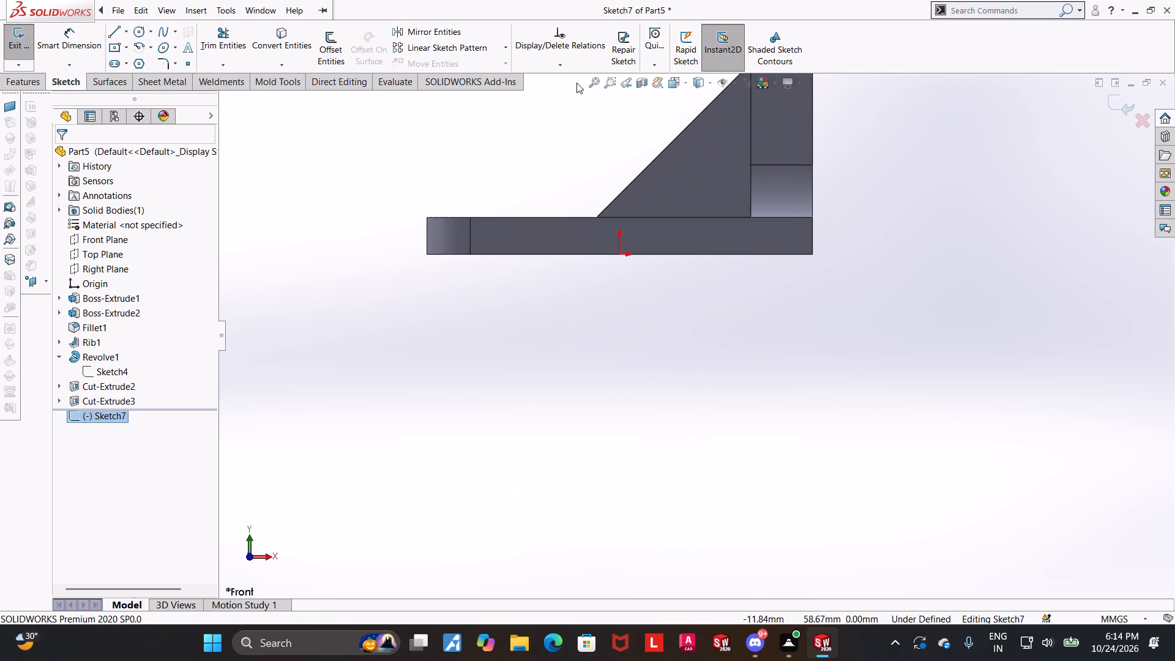
pyautogui.scroll(-1, 557, 168)
pyautogui.click(118, 32)
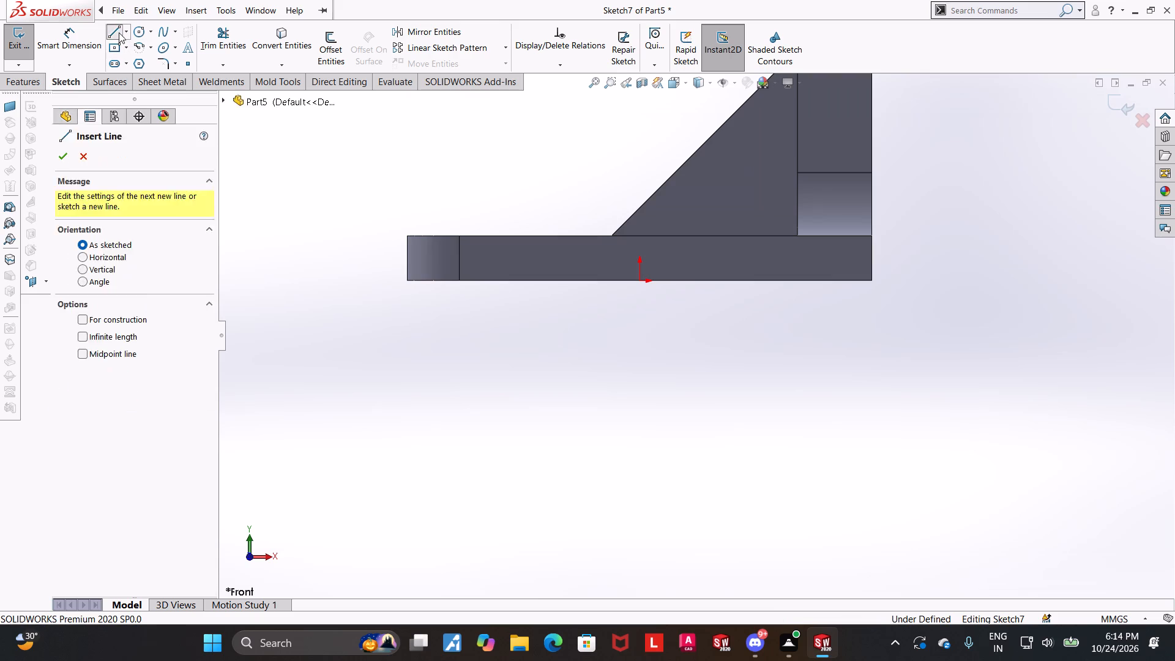
pyautogui.press('Escape')
pyautogui.click(127, 31)
pyautogui.click(138, 58)
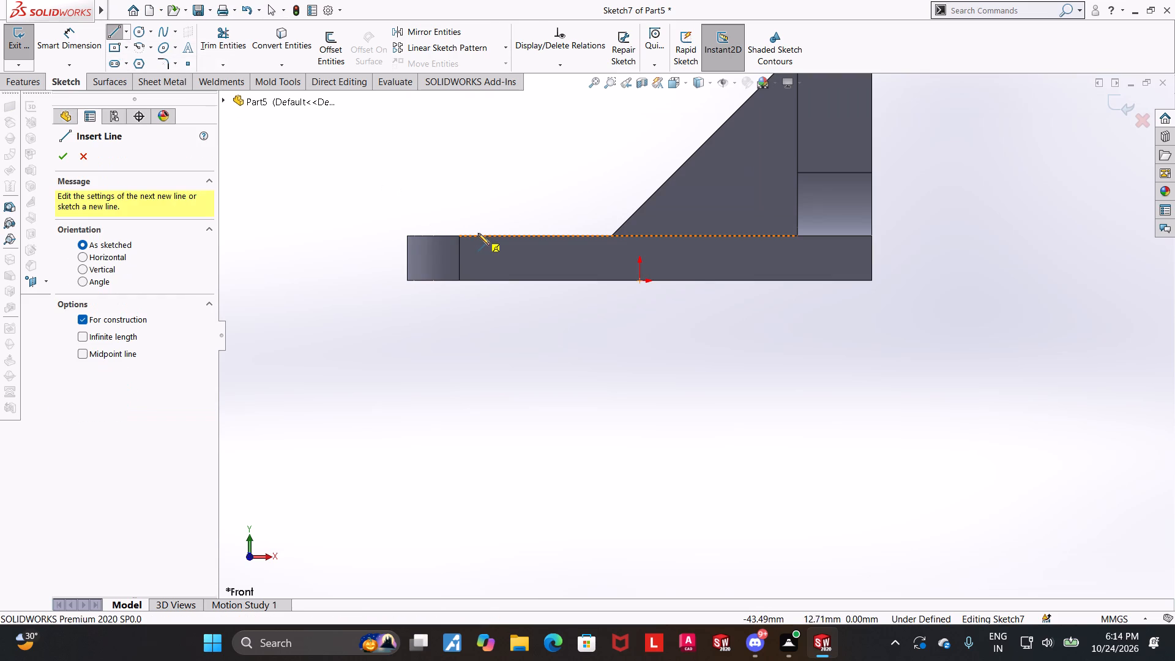
pyautogui.click(478, 233)
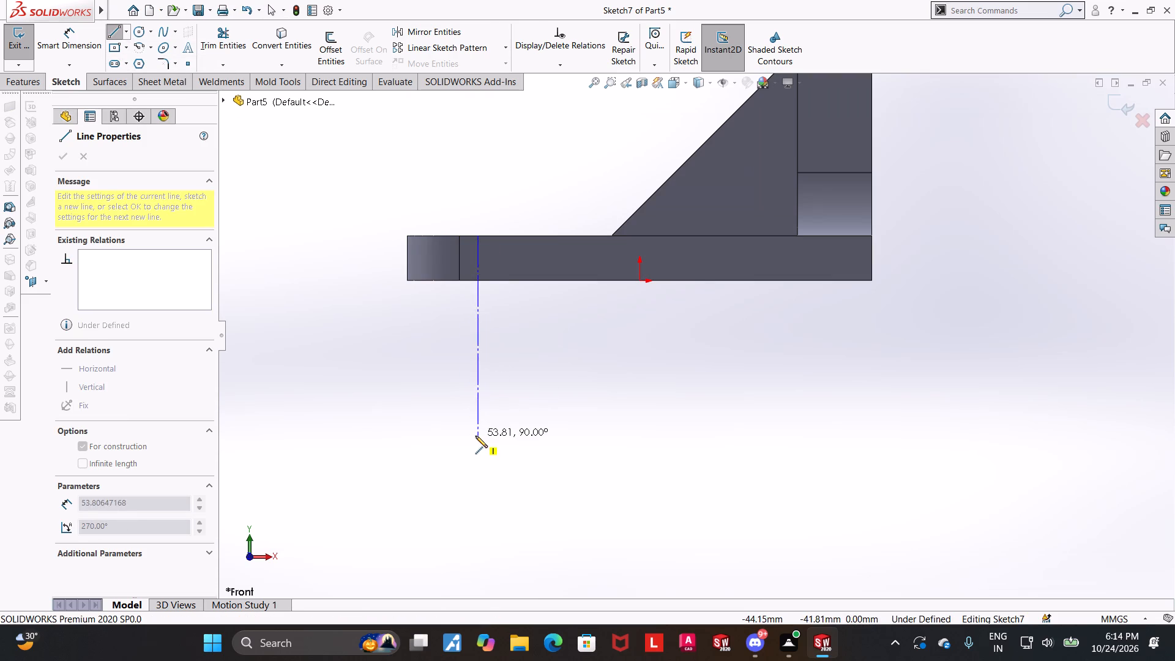
pyautogui.click(476, 436)
pyautogui.press('Escape')
pyautogui.press('Escape')
# Dimension the centerline 25 mm from the plate's free end, away from the upright.
pyautogui.click(81, 36)
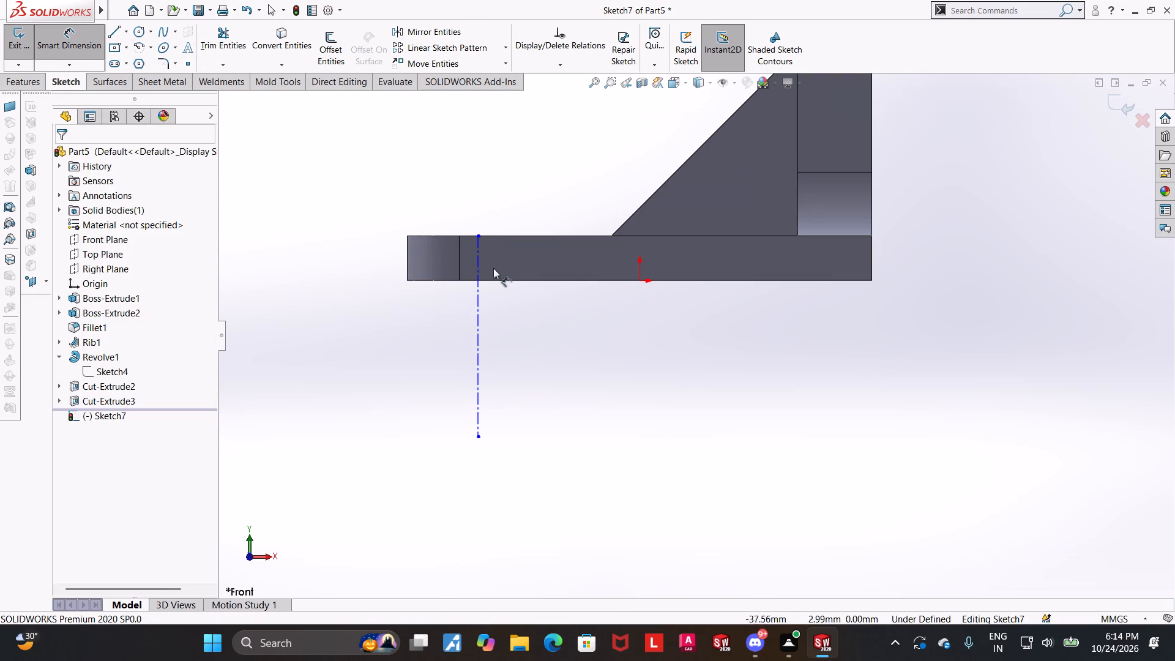
pyautogui.click(479, 263)
pyautogui.click(407, 260)
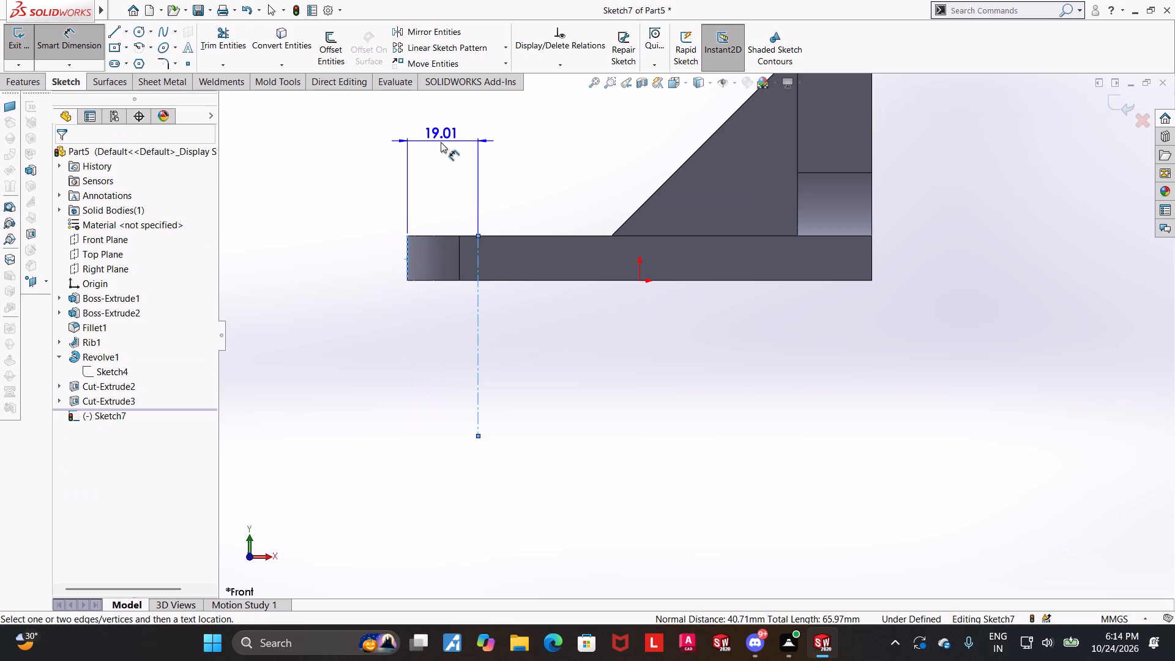
pyautogui.click(441, 142)
pyautogui.write('25')
pyautogui.press('Return')
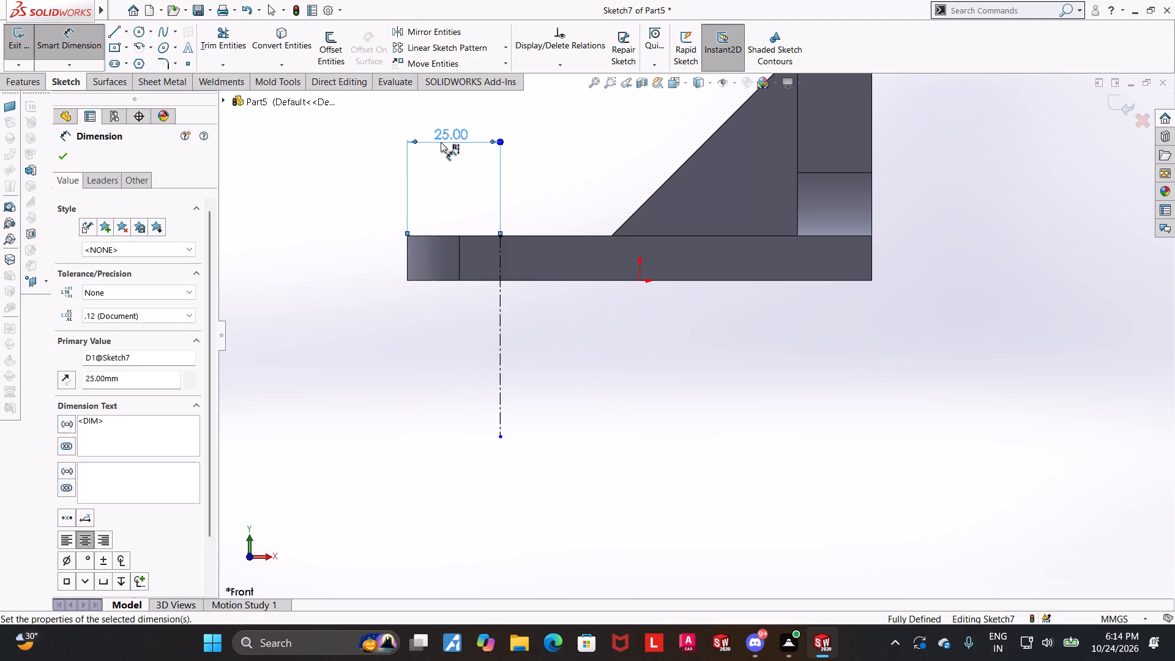
pyautogui.press('Escape')
# Sketch a closed four-sided tapered profile below the plate beside the centerline, about 34 mm high and 7 mm wide at its bottom.
pyautogui.click(112, 29)
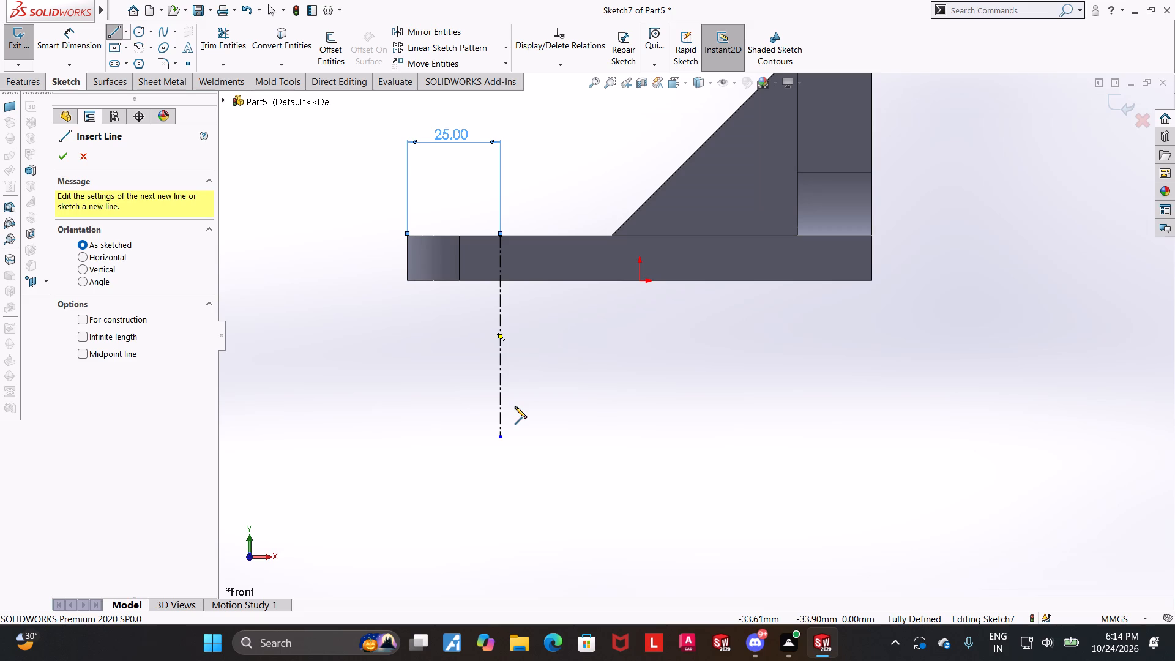
pyautogui.click(521, 405)
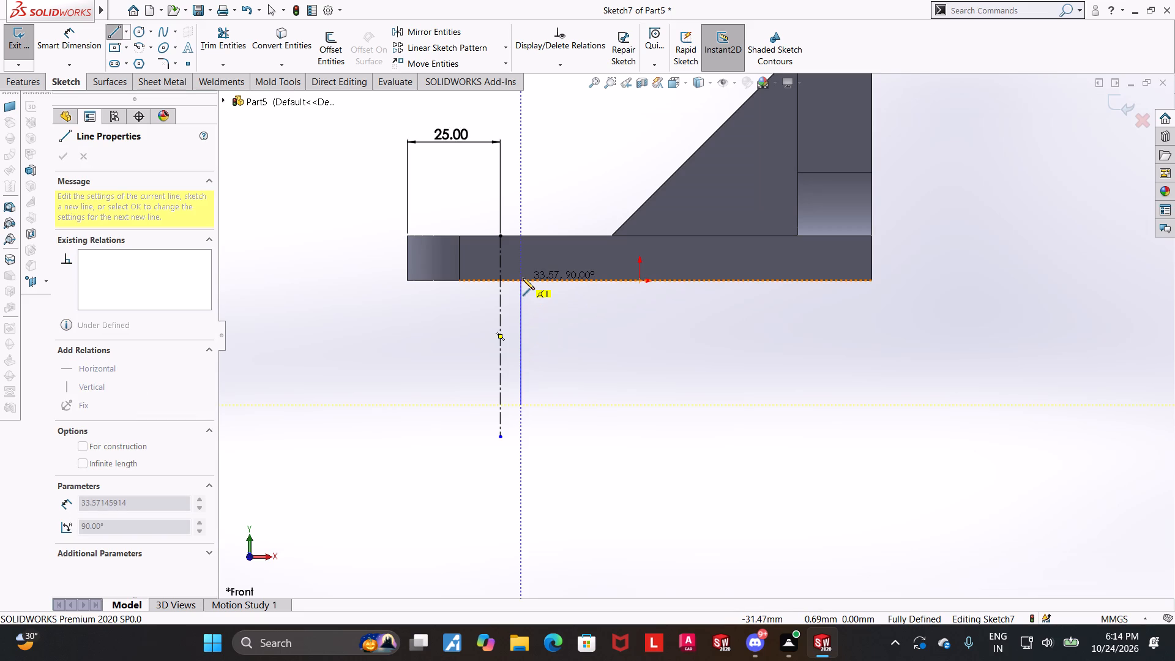
pyautogui.click(523, 278)
pyautogui.click(572, 281)
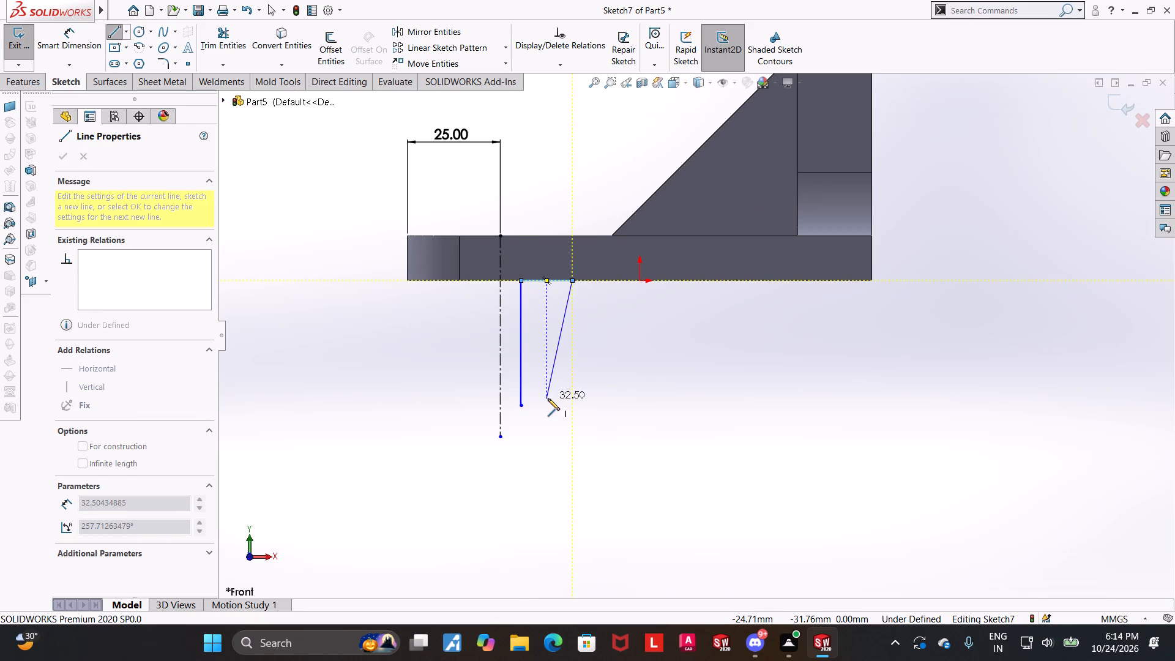
pyautogui.click(546, 407)
pyautogui.click(522, 406)
pyautogui.press('Escape')
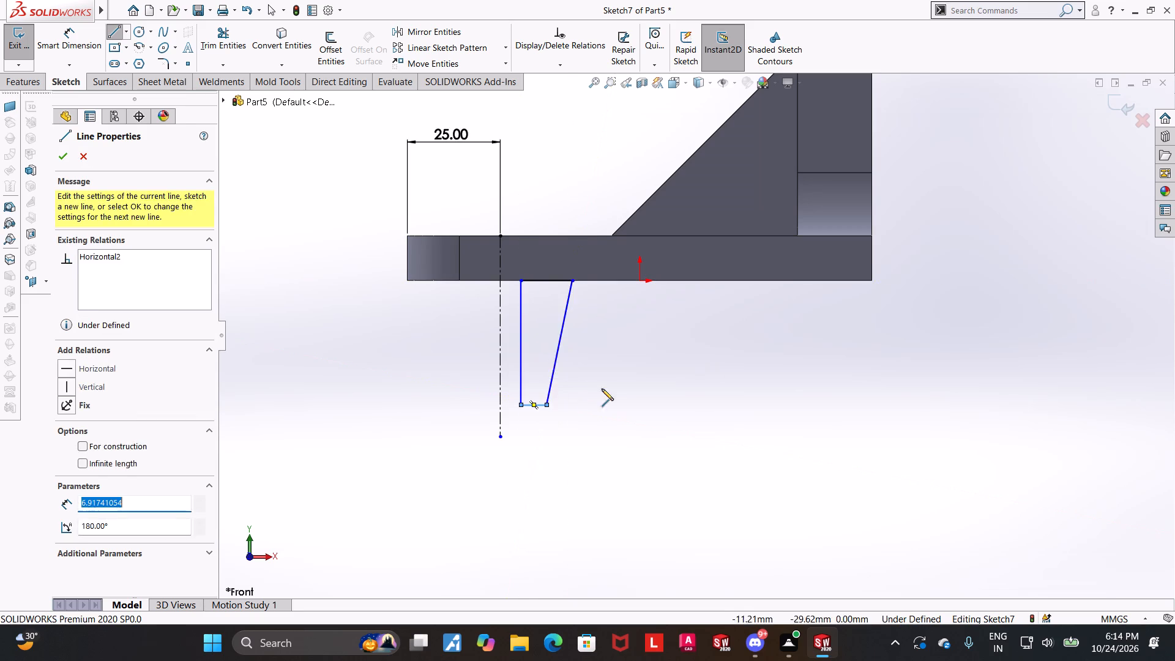
# Dimension the tapered profile's height as 72 mm between its top and bottom lines.
pyautogui.press('Escape')
pyautogui.press('Escape')
pyautogui.click(57, 37)
pyautogui.scroll(1, 606, 340)
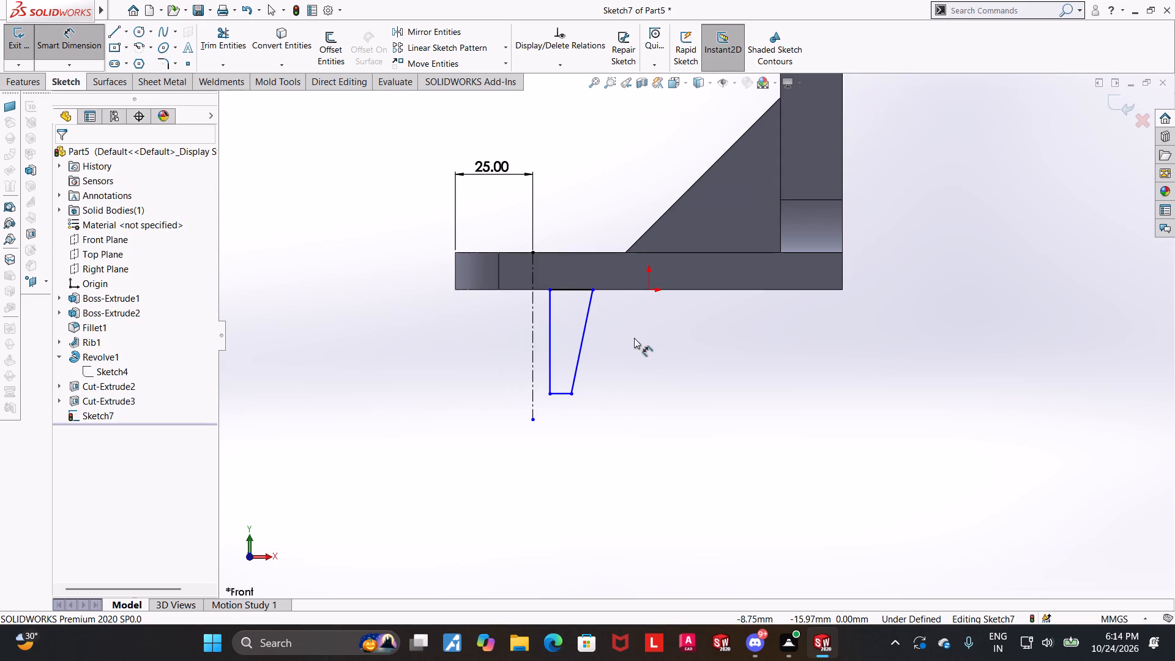
pyautogui.scroll(-1, 646, 364)
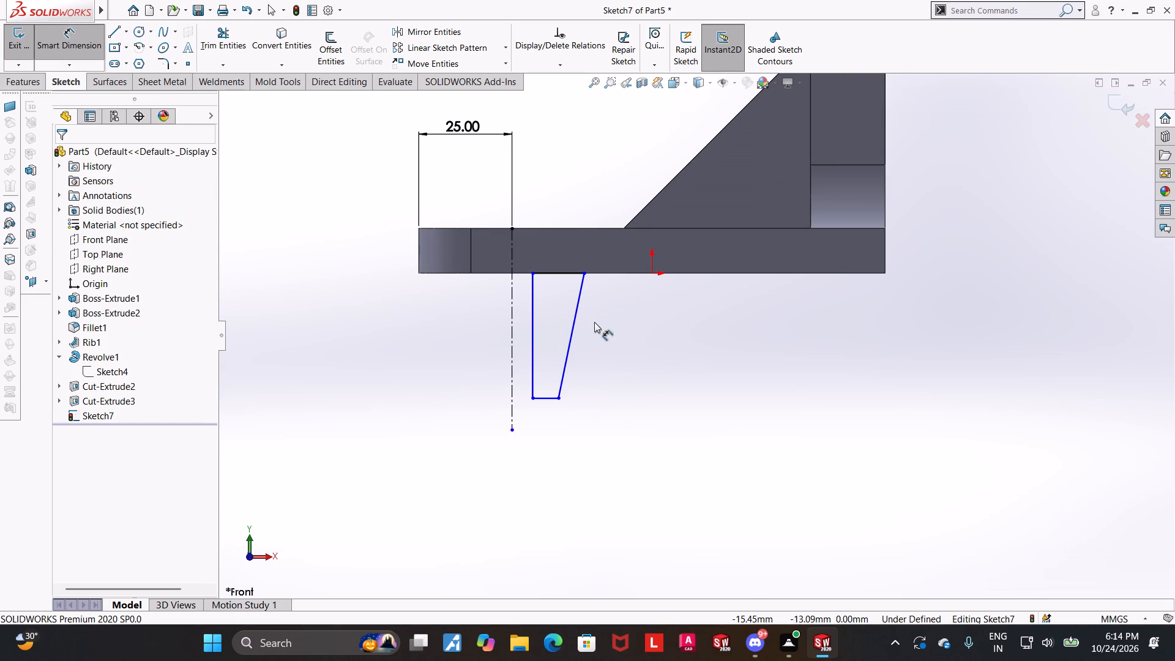
pyautogui.scroll(1, 567, 321)
pyautogui.scroll(-1, 567, 321)
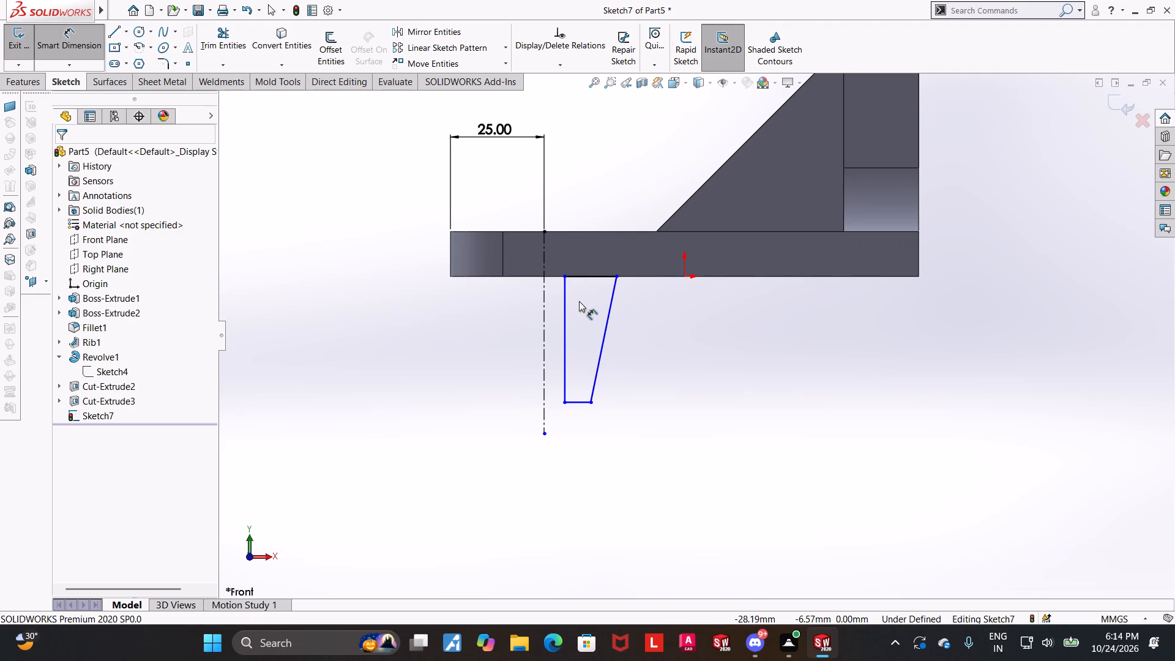
pyautogui.click(583, 278)
pyautogui.click(571, 405)
pyautogui.click(796, 362)
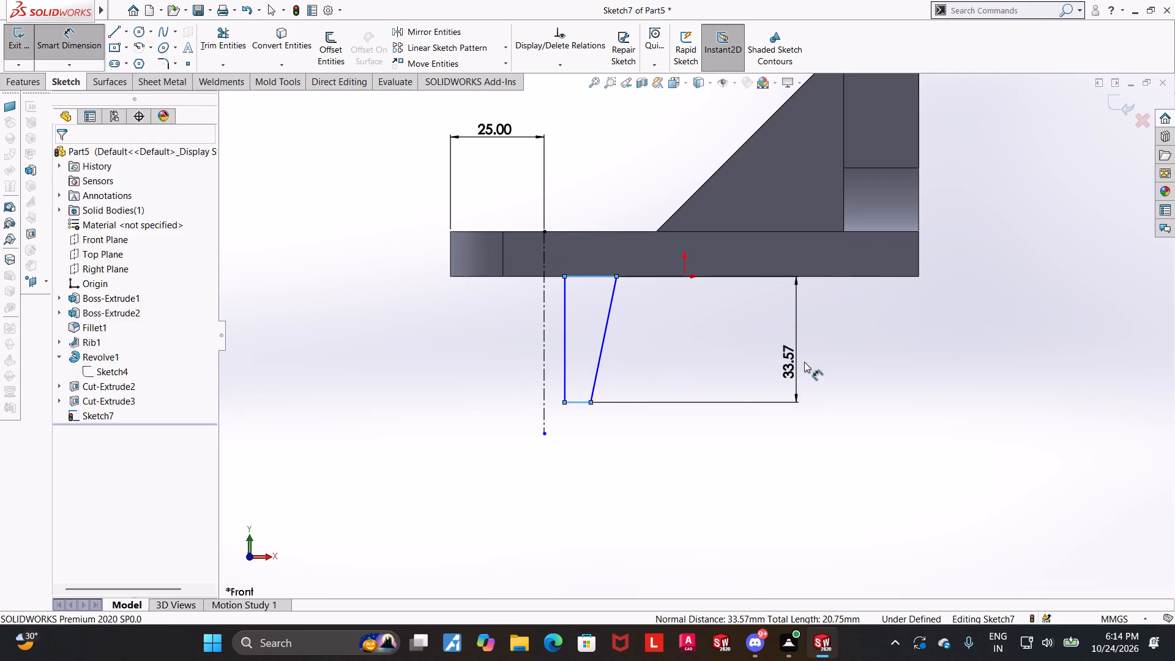
pyautogui.write('72')
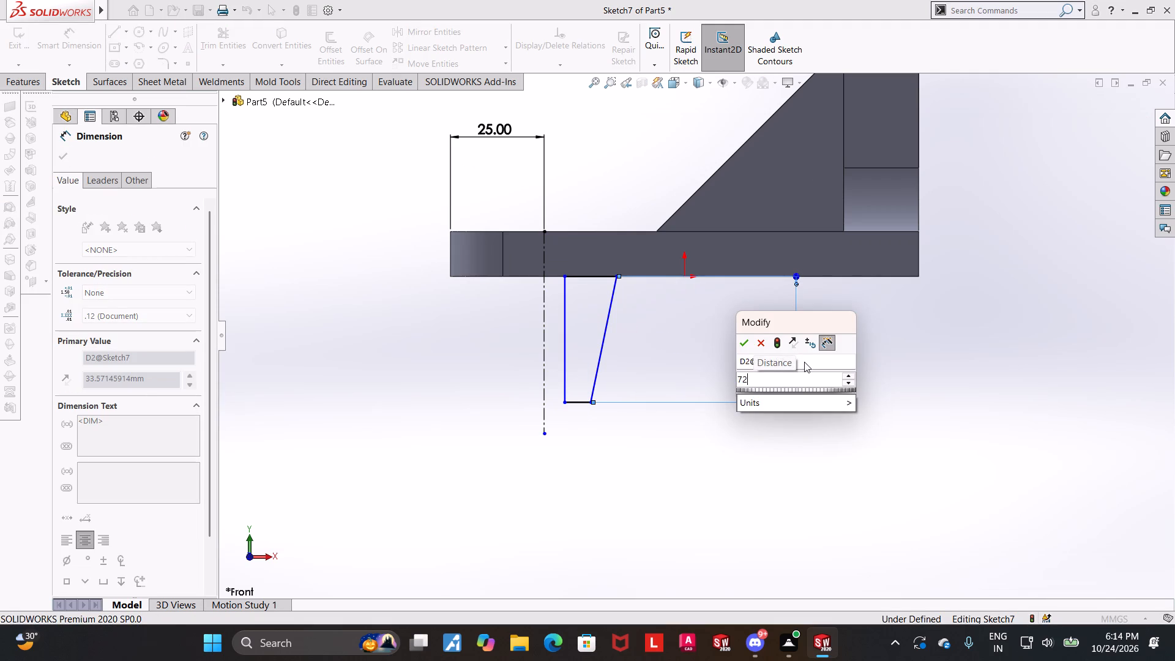
pyautogui.press('Return')
pyautogui.press('Escape')
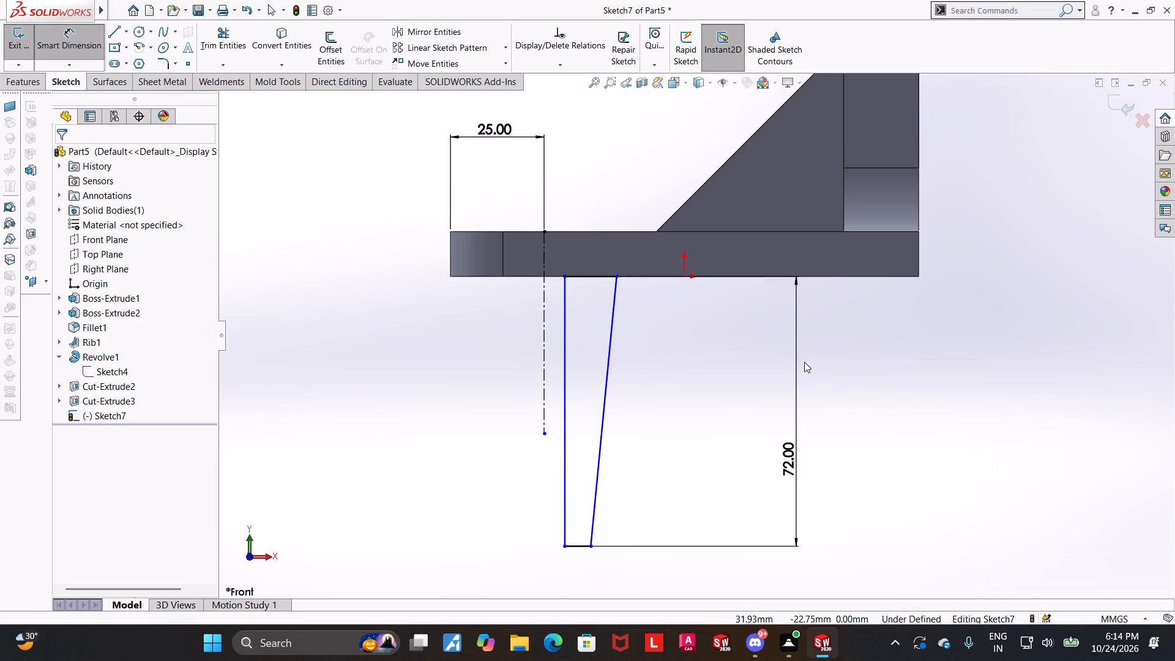
# Set the tapered profile's height to 60 mm.
pyautogui.scroll(2, 819, 427)
pyautogui.doubleClick(764, 428)
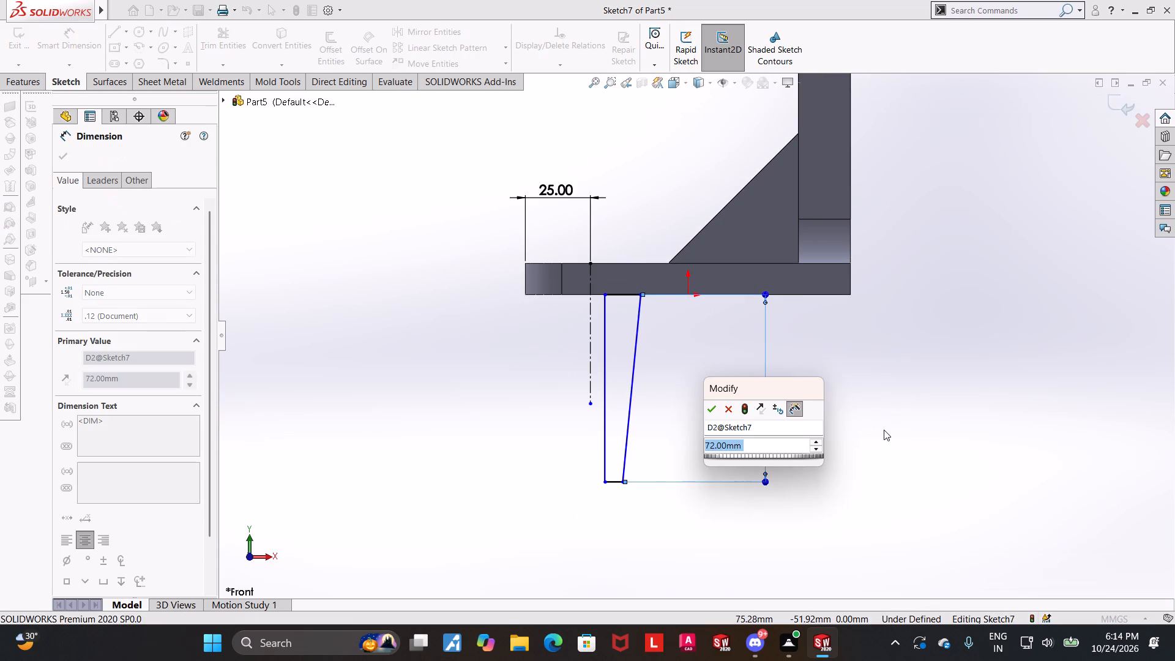
pyautogui.write('60')
pyautogui.press('Return')
pyautogui.press('Escape')
pyautogui.click(874, 431)
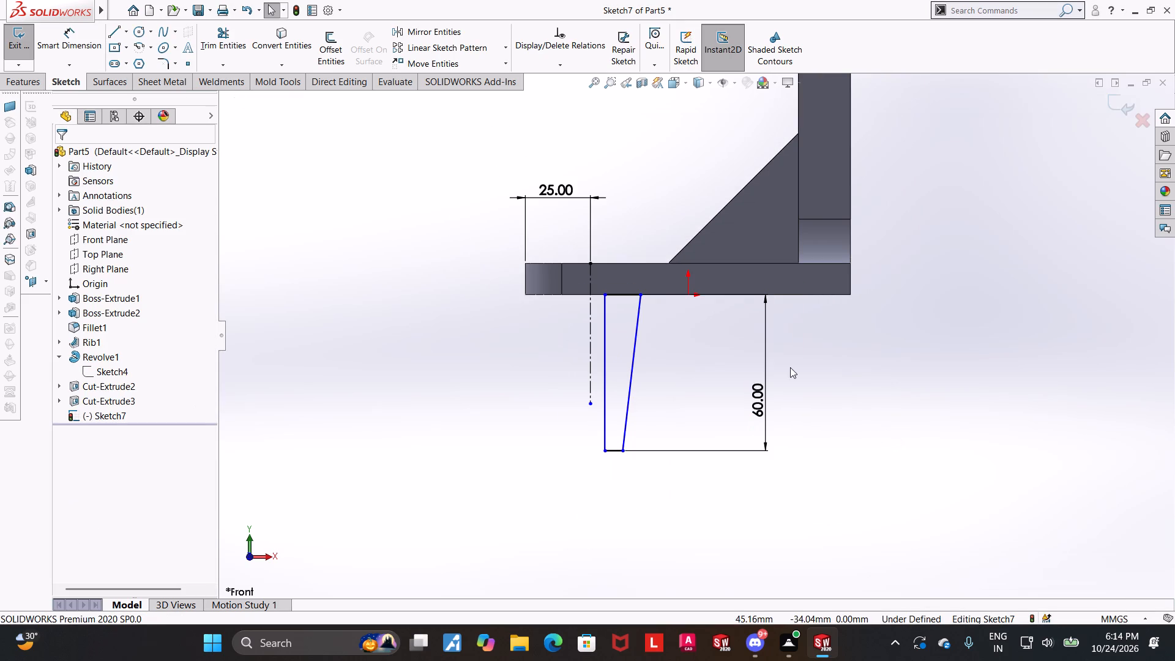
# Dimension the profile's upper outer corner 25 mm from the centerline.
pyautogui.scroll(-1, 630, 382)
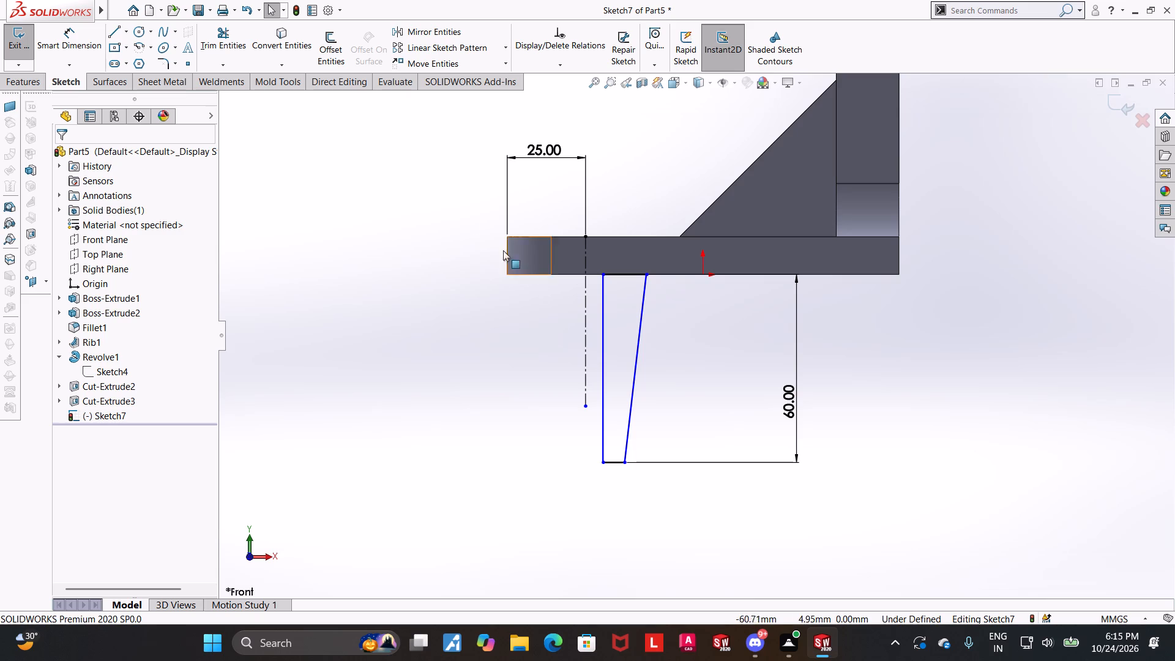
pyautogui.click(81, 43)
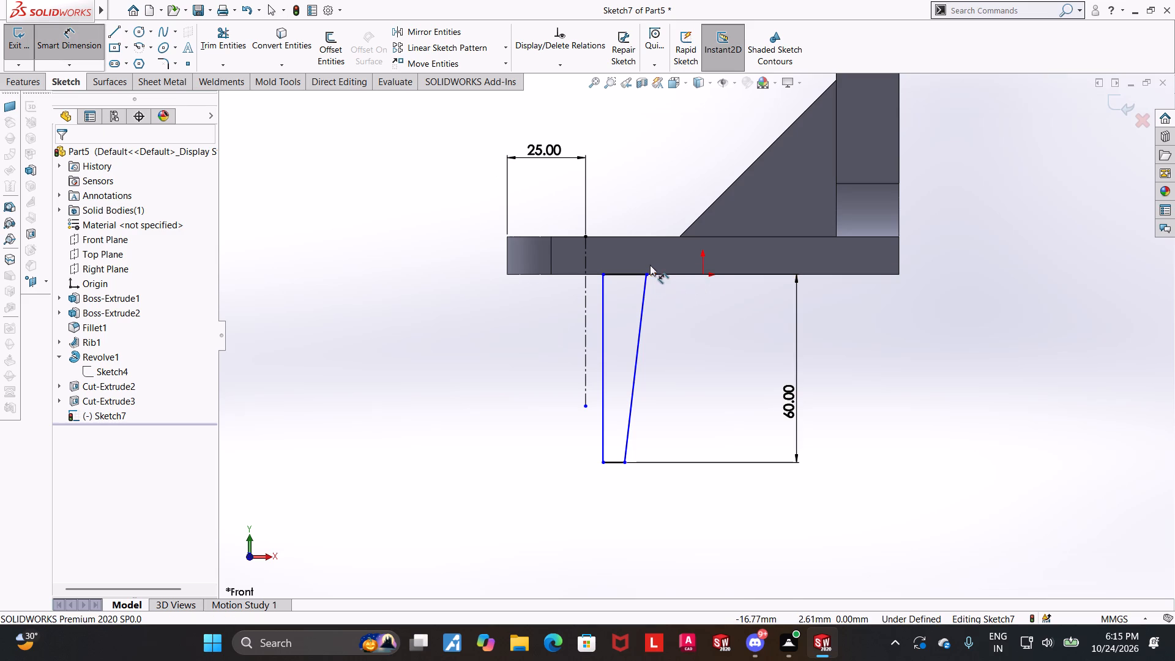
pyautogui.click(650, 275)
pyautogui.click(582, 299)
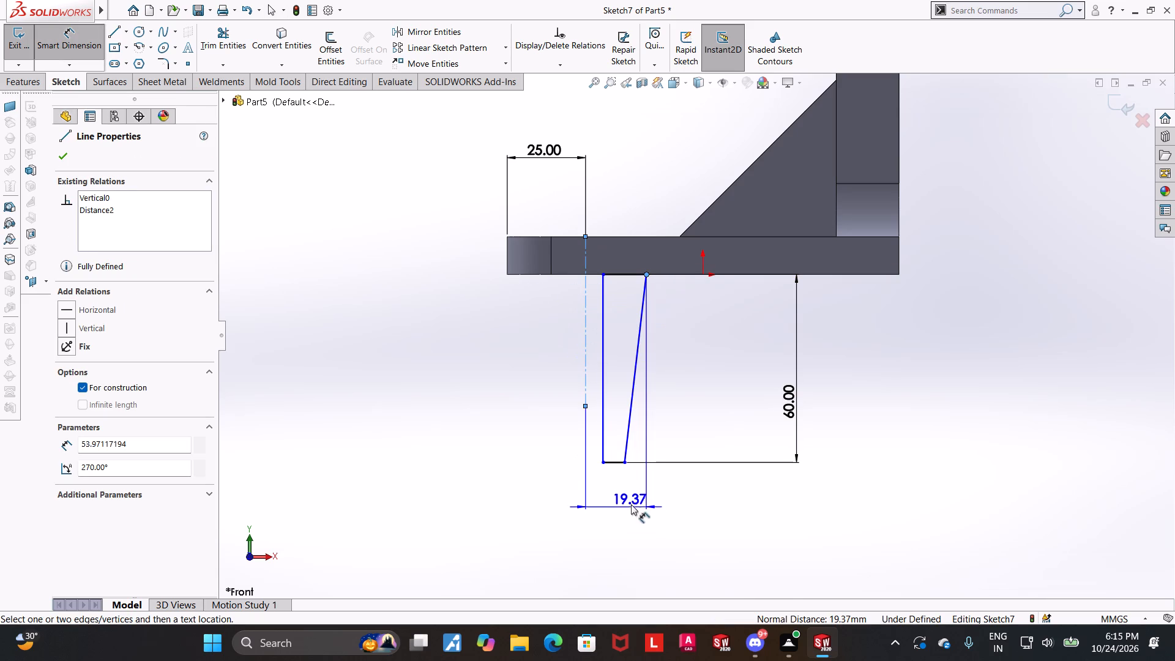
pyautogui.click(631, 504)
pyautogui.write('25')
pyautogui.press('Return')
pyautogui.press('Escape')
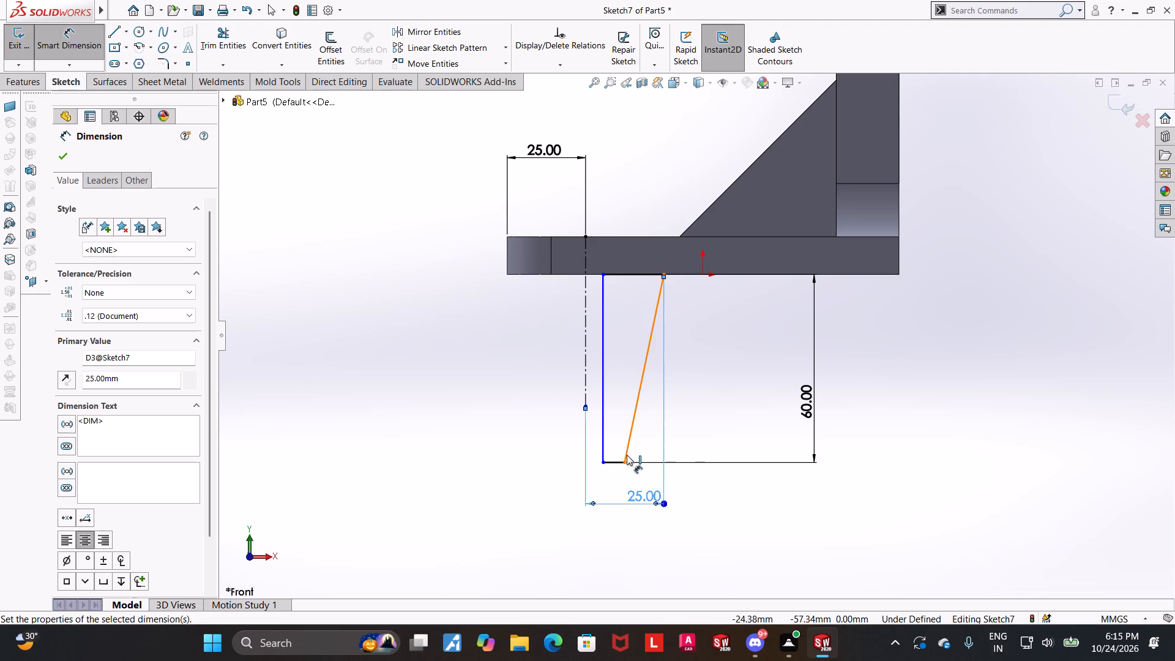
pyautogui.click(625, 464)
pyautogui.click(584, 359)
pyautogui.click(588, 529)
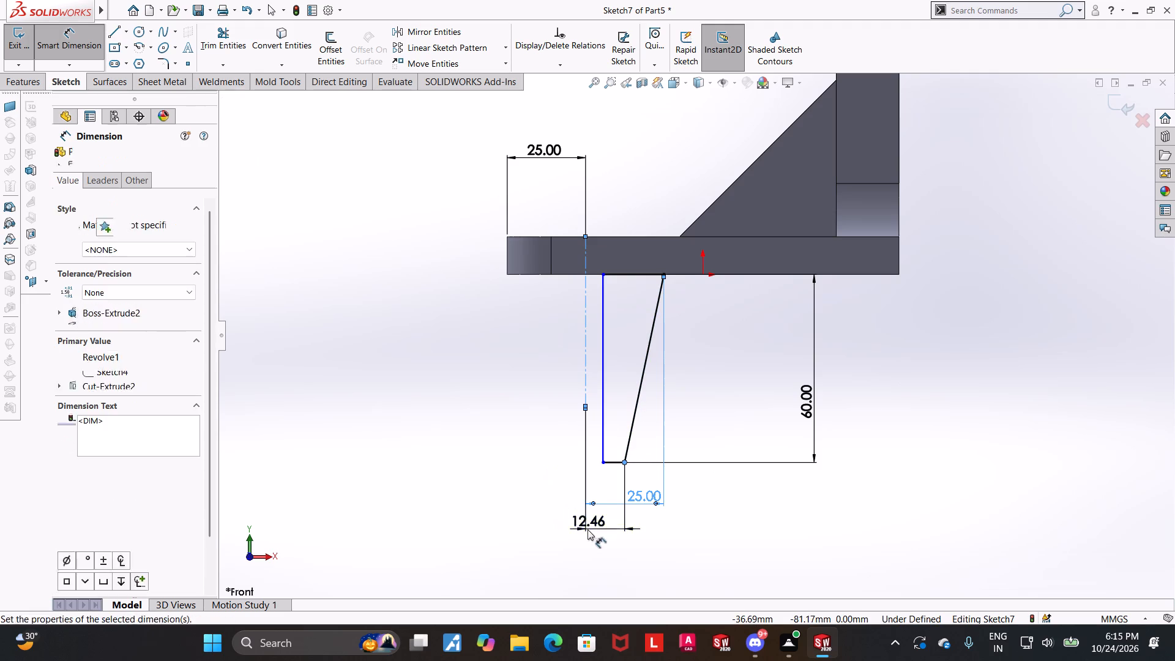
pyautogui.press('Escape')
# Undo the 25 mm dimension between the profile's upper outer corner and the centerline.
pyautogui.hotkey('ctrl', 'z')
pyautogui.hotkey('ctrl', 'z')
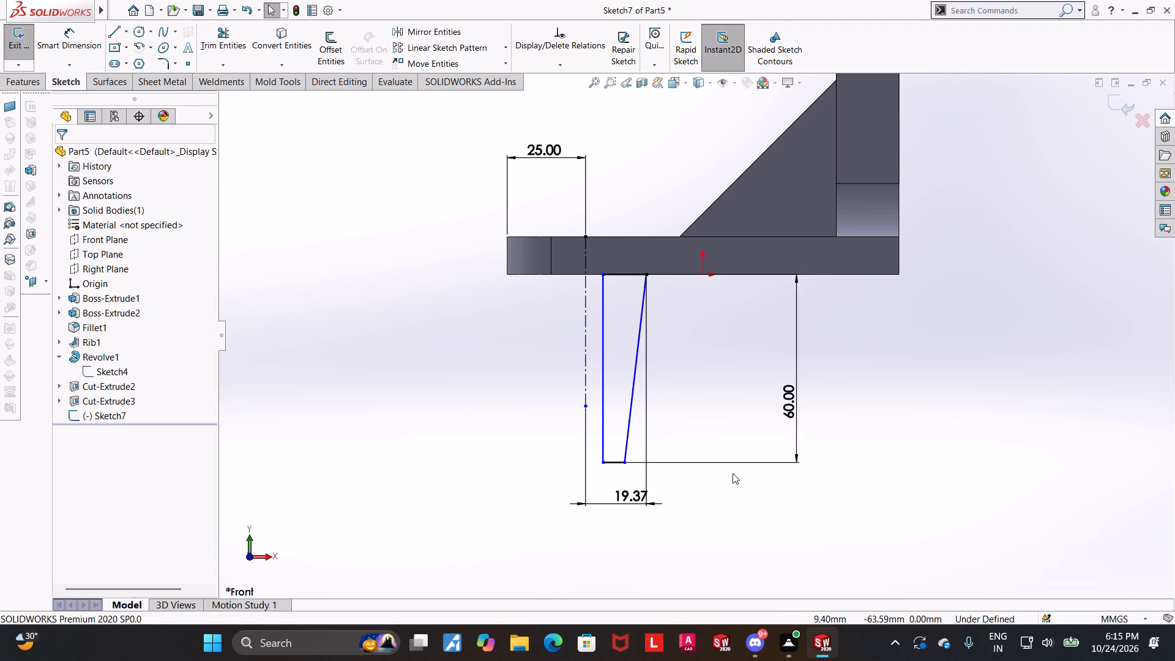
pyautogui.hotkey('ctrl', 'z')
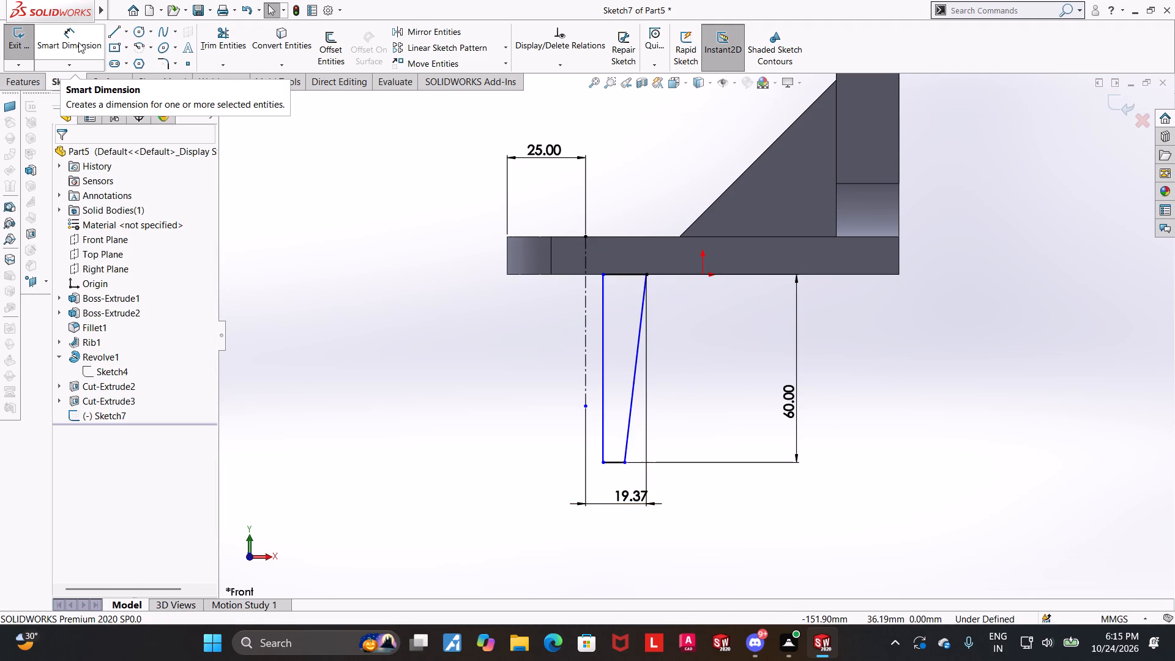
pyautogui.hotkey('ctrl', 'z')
# Dimension the profile's upper outer corner about the centerline as a 50 mm diameter.
pyautogui.click(78, 42)
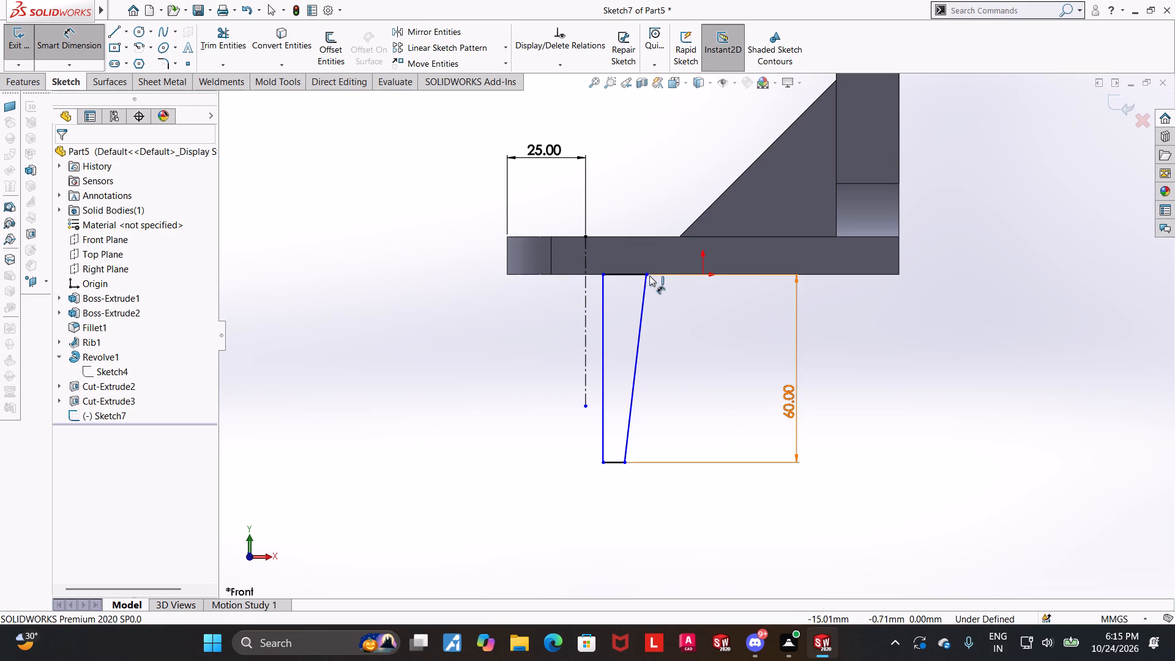
pyautogui.click(646, 275)
pyautogui.click(584, 332)
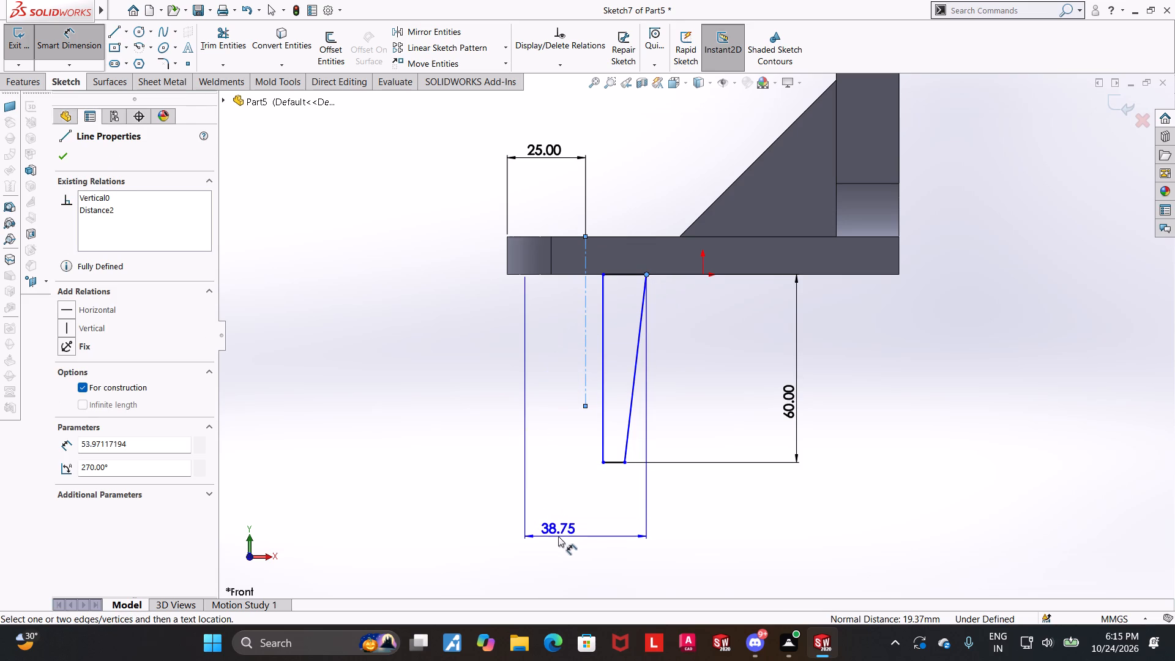
pyautogui.click(562, 545)
pyautogui.write('50')
pyautogui.press('Return')
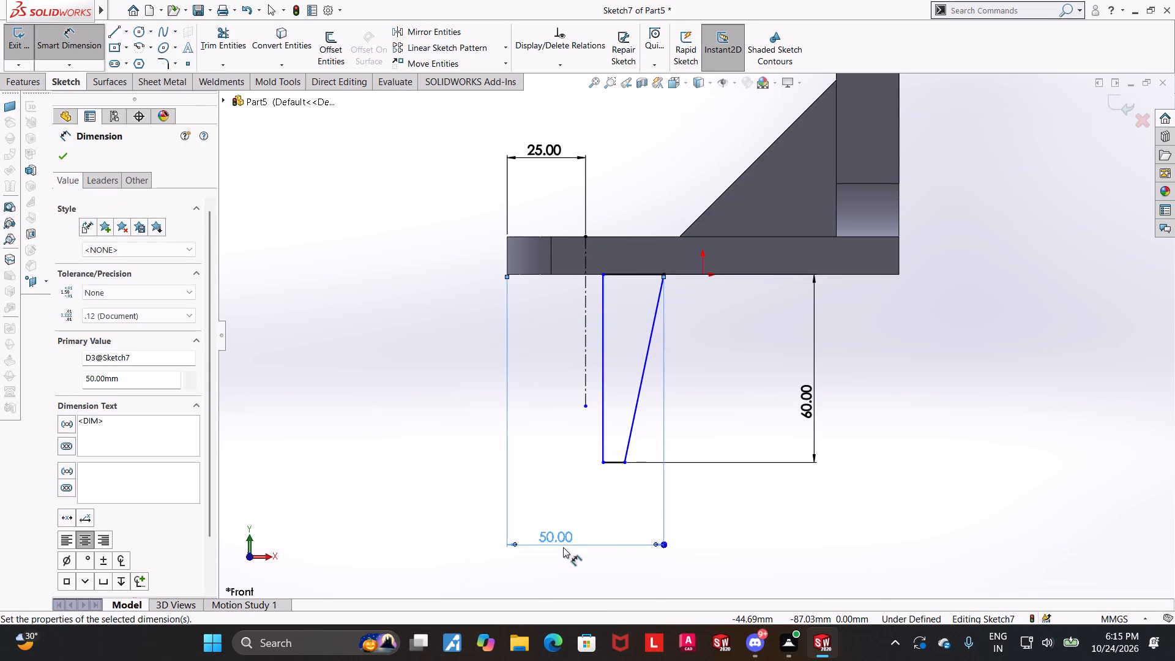
pyautogui.press('Escape')
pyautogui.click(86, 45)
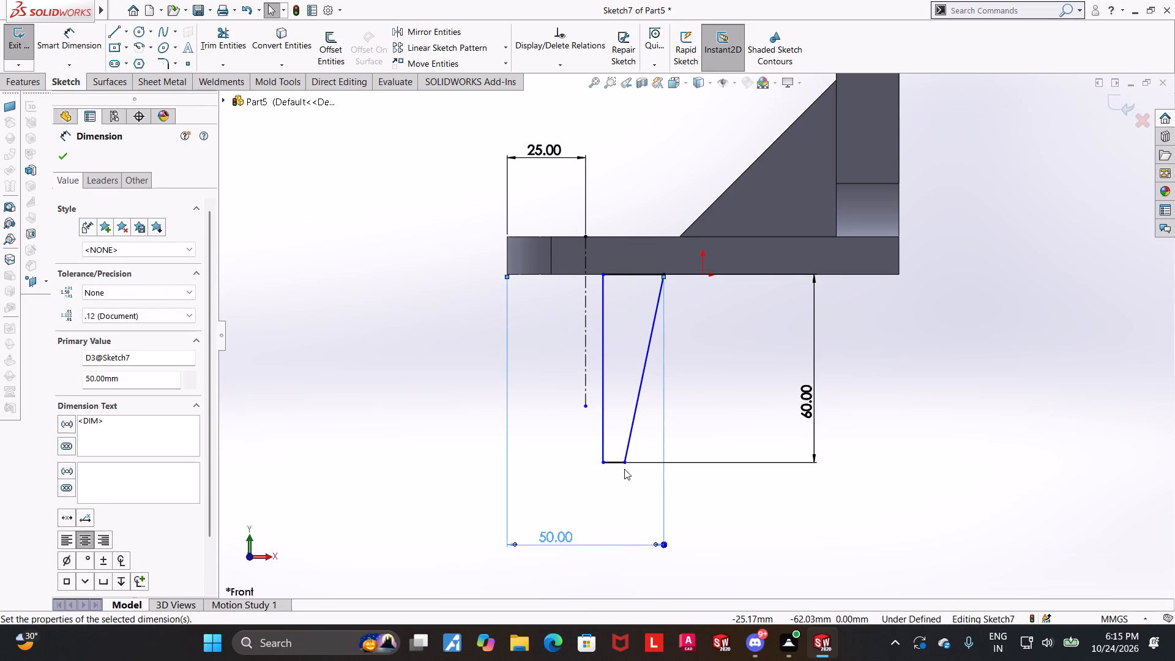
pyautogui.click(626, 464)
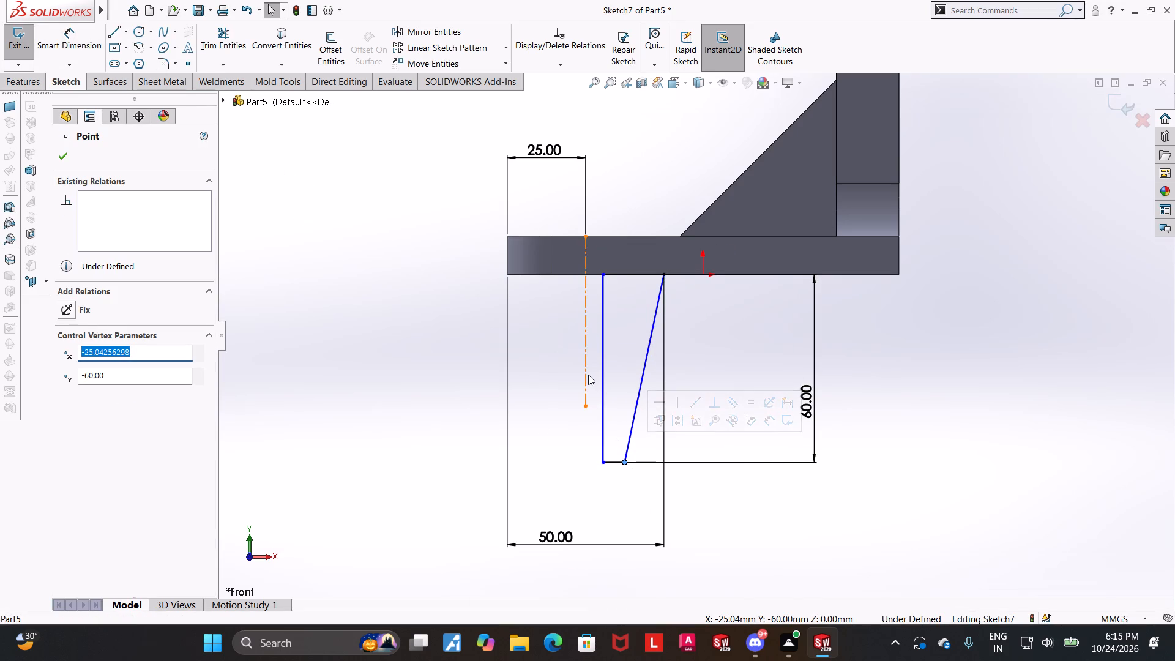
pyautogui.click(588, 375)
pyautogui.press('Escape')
# Dimension the profile's lower outer corner about the centerline as a 30 mm diameter.
pyautogui.click(80, 43)
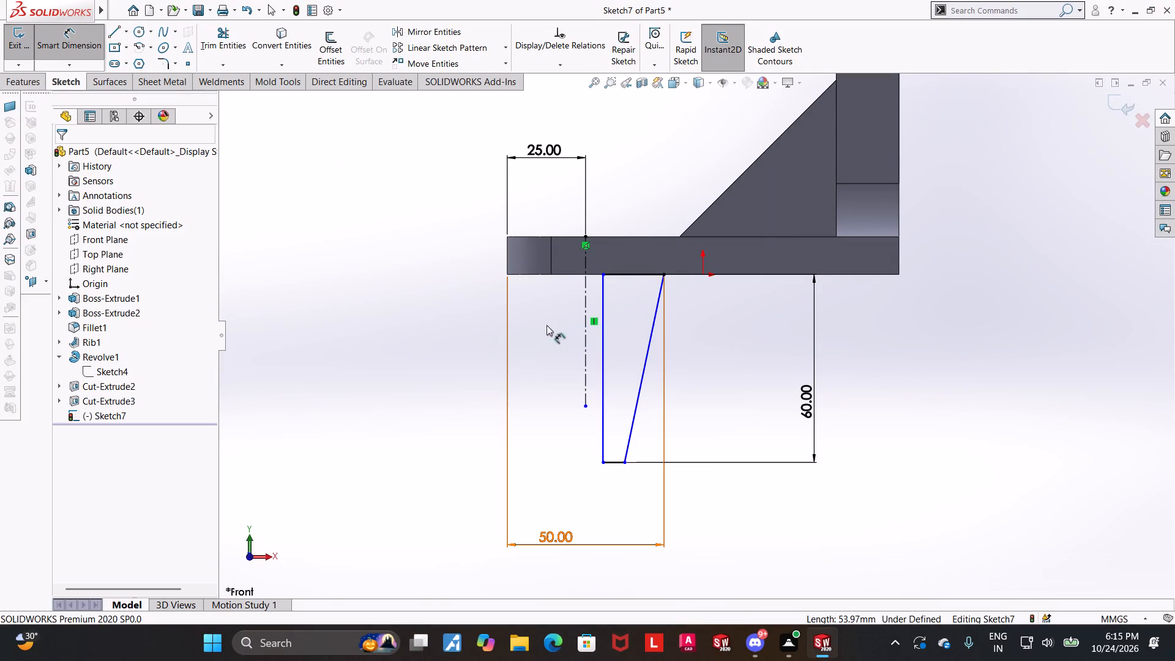
pyautogui.click(624, 462)
pyautogui.click(583, 378)
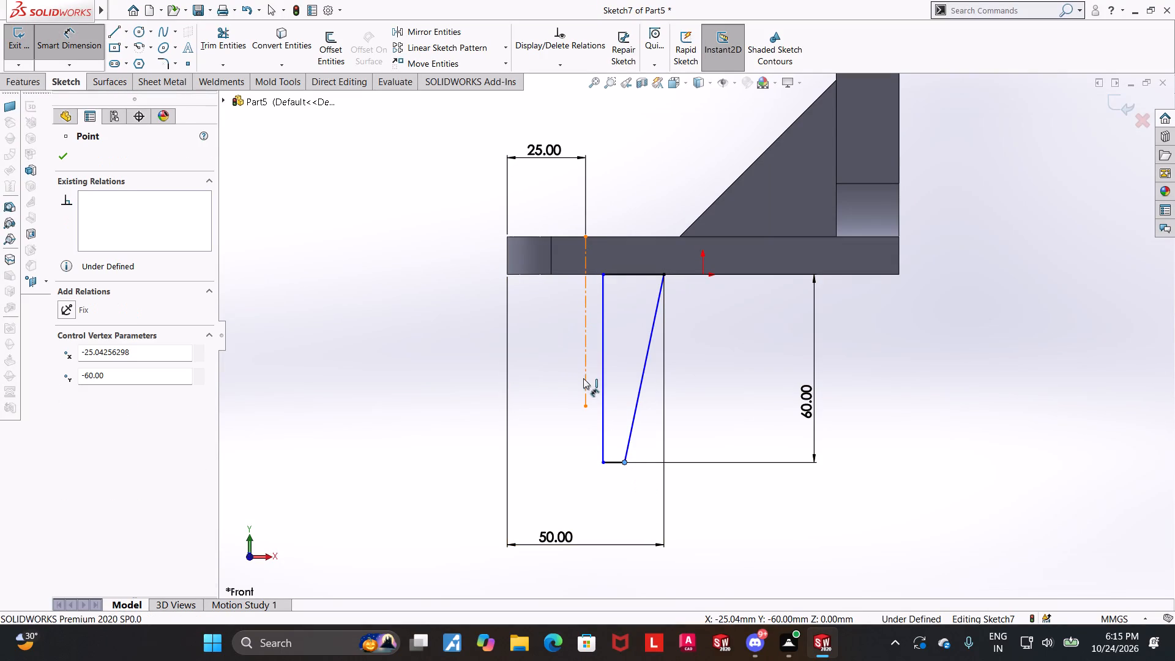
pyautogui.click(571, 512)
pyautogui.write('30')
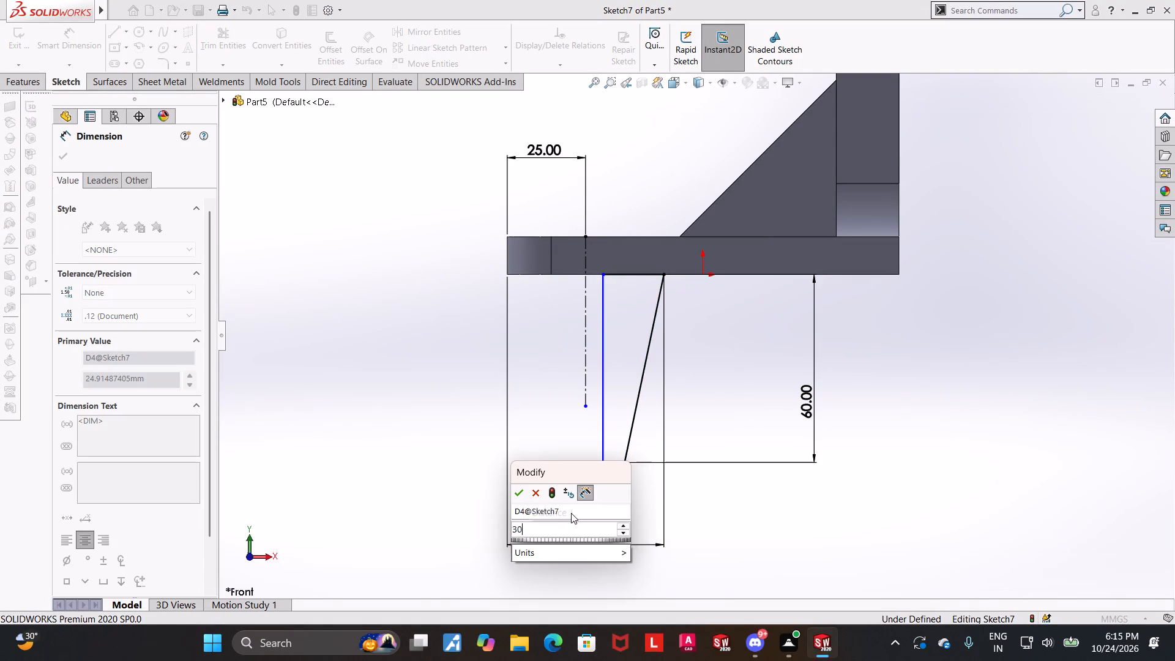
pyautogui.press('Return')
pyautogui.press('Escape')
pyautogui.press('Escape')
pyautogui.click(991, 514)
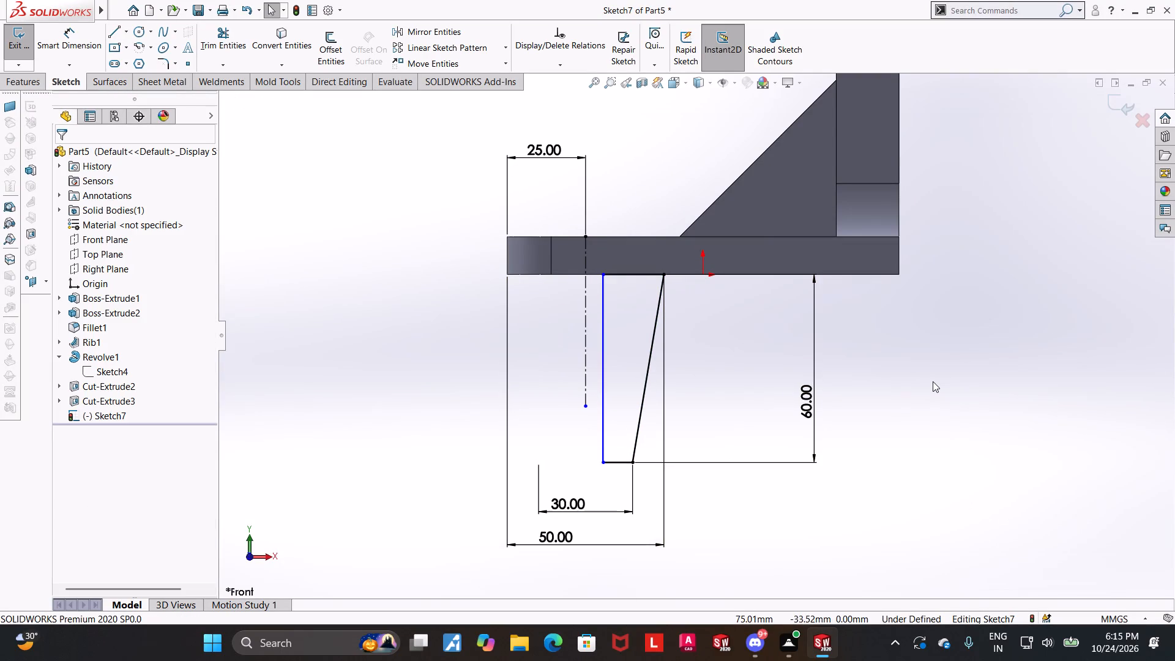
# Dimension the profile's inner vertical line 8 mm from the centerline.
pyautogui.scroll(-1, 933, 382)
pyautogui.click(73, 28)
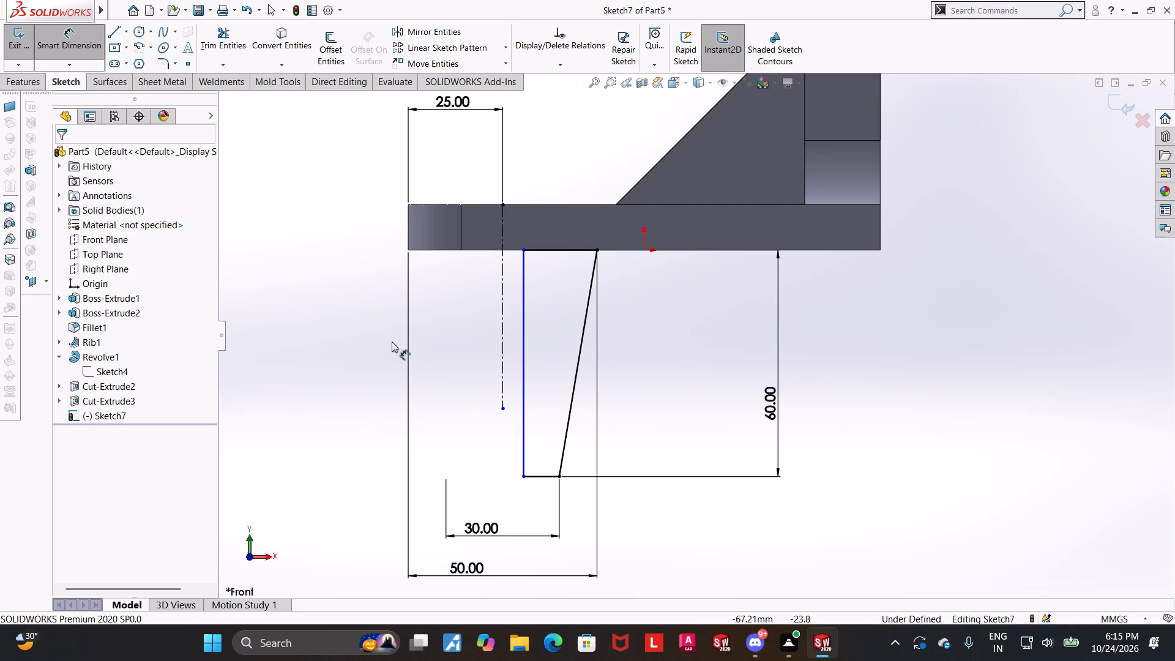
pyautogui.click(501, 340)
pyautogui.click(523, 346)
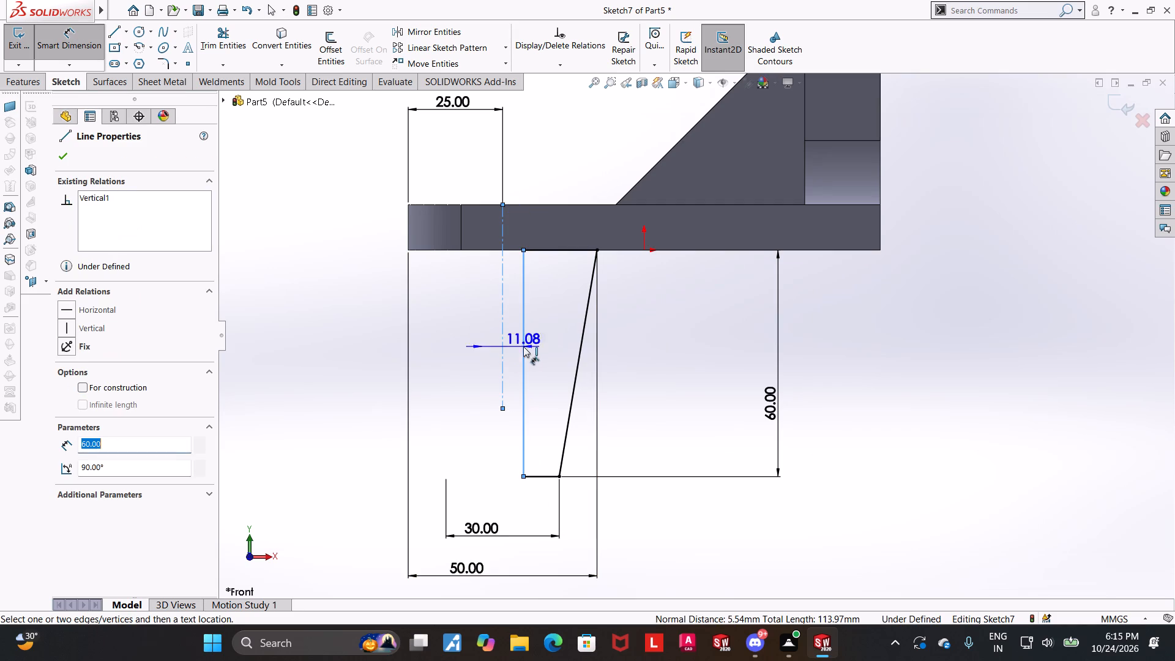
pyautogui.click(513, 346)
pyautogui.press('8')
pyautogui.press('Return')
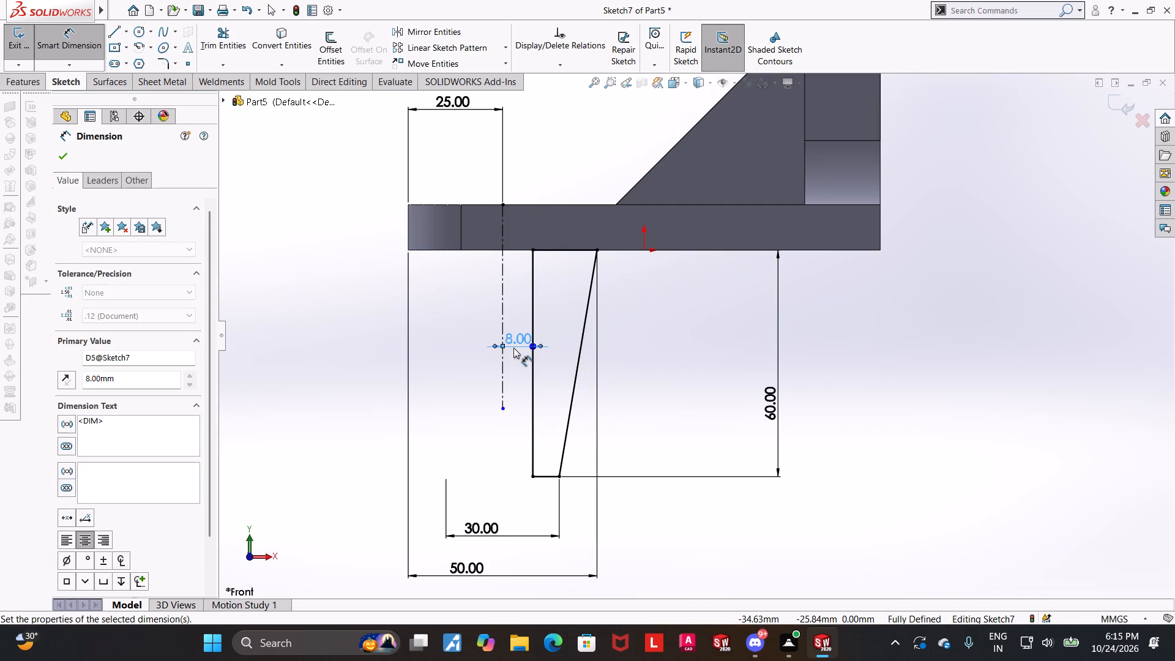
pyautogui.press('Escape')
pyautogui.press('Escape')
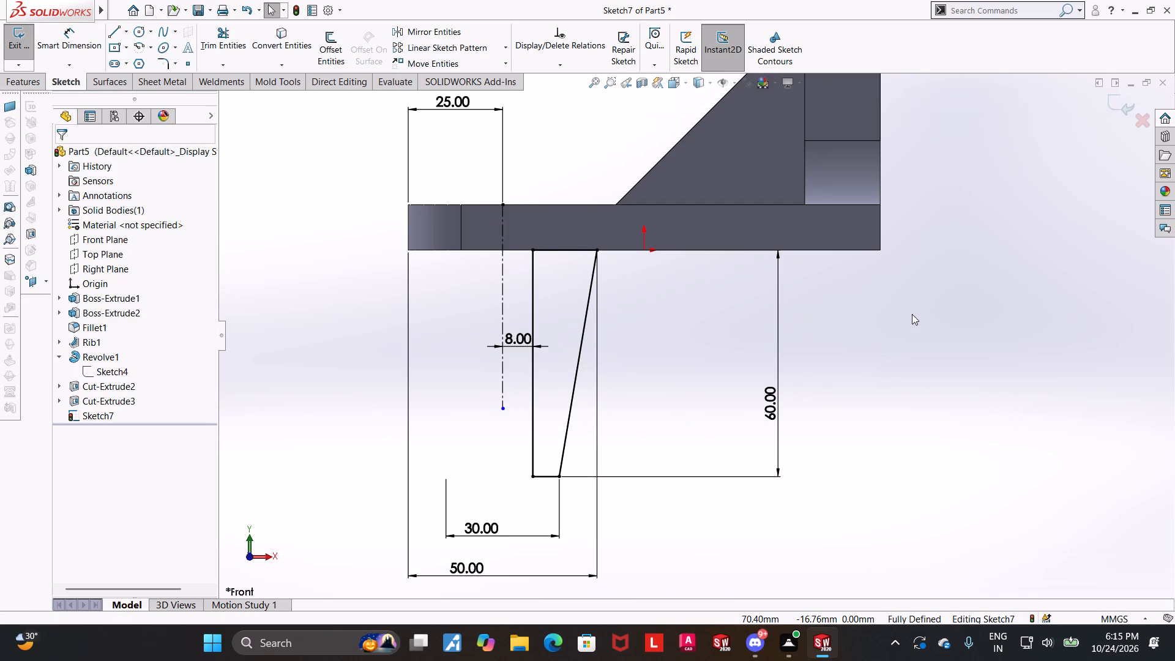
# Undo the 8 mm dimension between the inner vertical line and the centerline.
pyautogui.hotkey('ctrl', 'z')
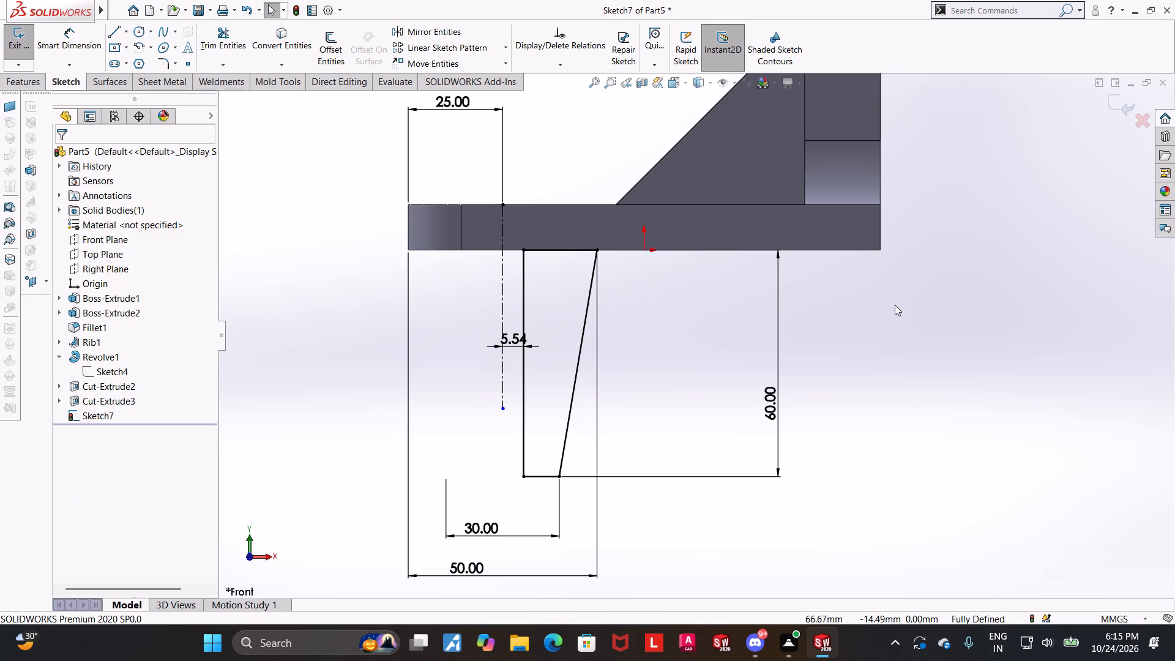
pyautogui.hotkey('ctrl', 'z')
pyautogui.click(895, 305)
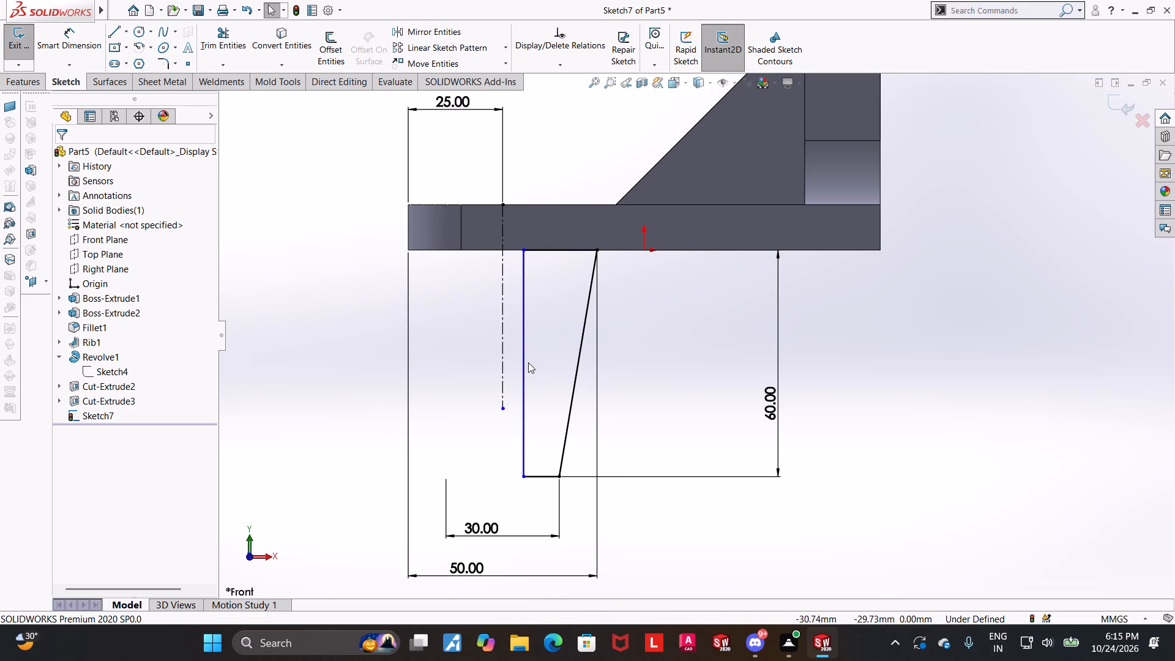
# Make the profile's inner vertical line collinear with the centerline.
pyautogui.click(525, 362)
pyautogui.keyDown('ctrl'); pyautogui.click(501, 360); pyautogui.keyUp('ctrl')
pyautogui.click(65, 406)
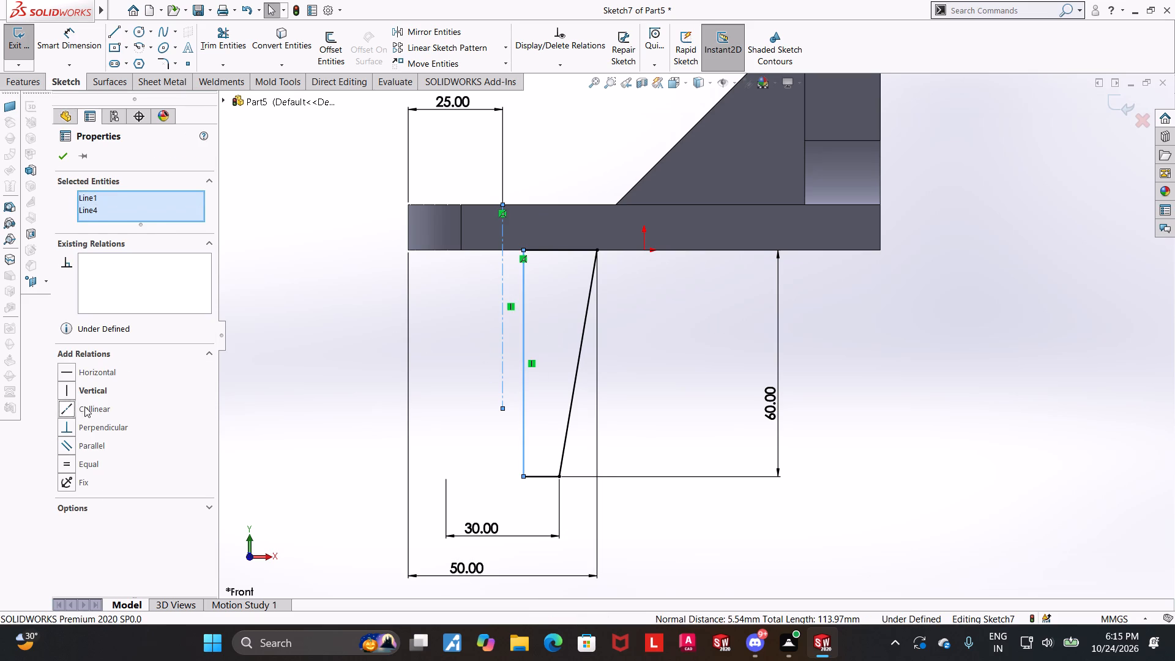
pyautogui.click(976, 449)
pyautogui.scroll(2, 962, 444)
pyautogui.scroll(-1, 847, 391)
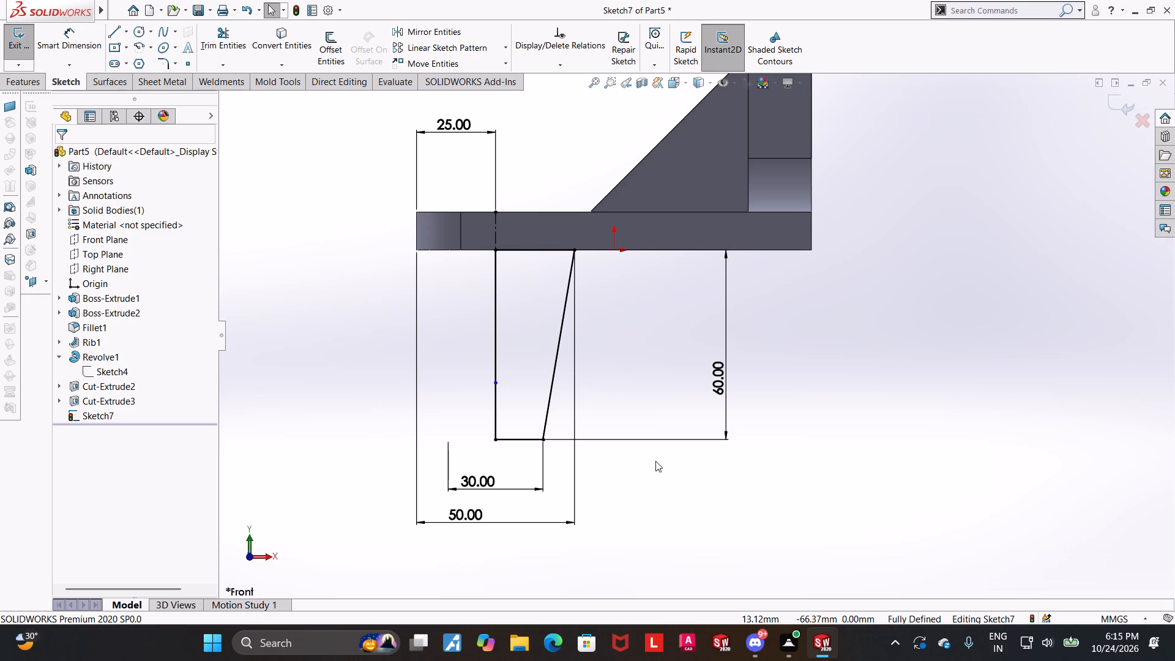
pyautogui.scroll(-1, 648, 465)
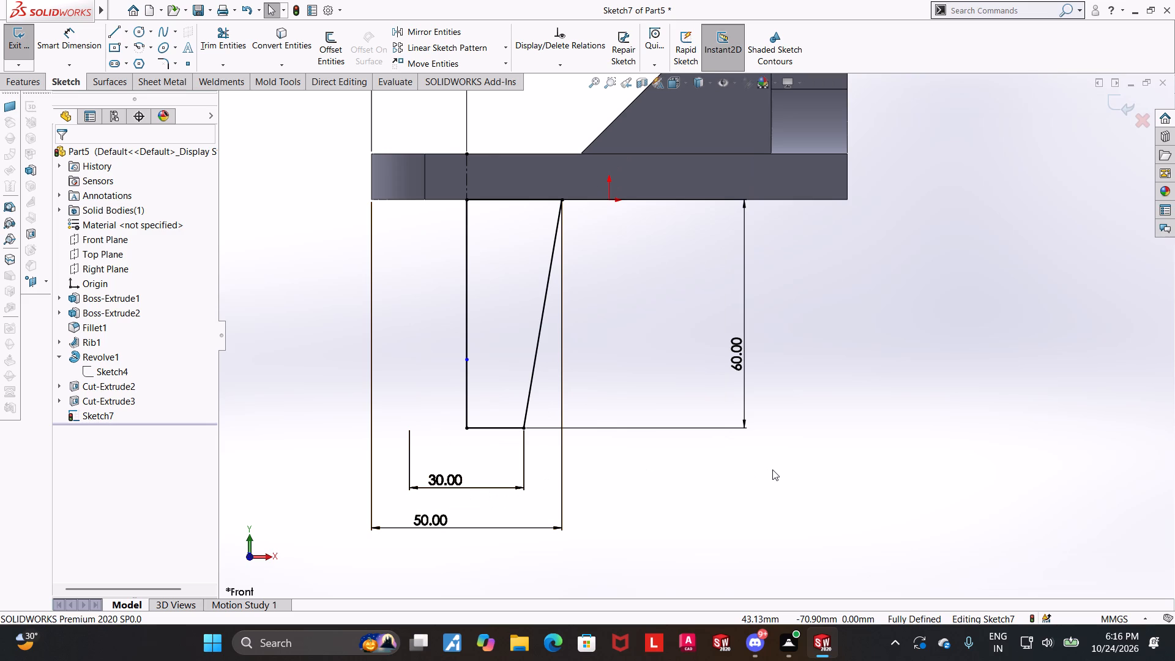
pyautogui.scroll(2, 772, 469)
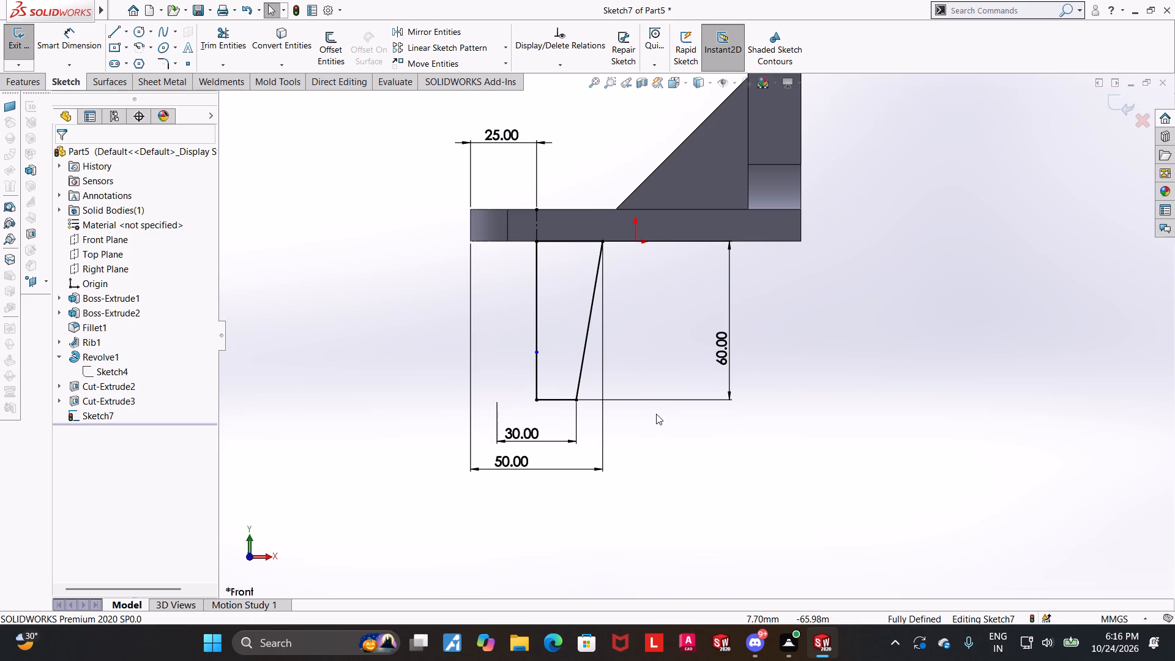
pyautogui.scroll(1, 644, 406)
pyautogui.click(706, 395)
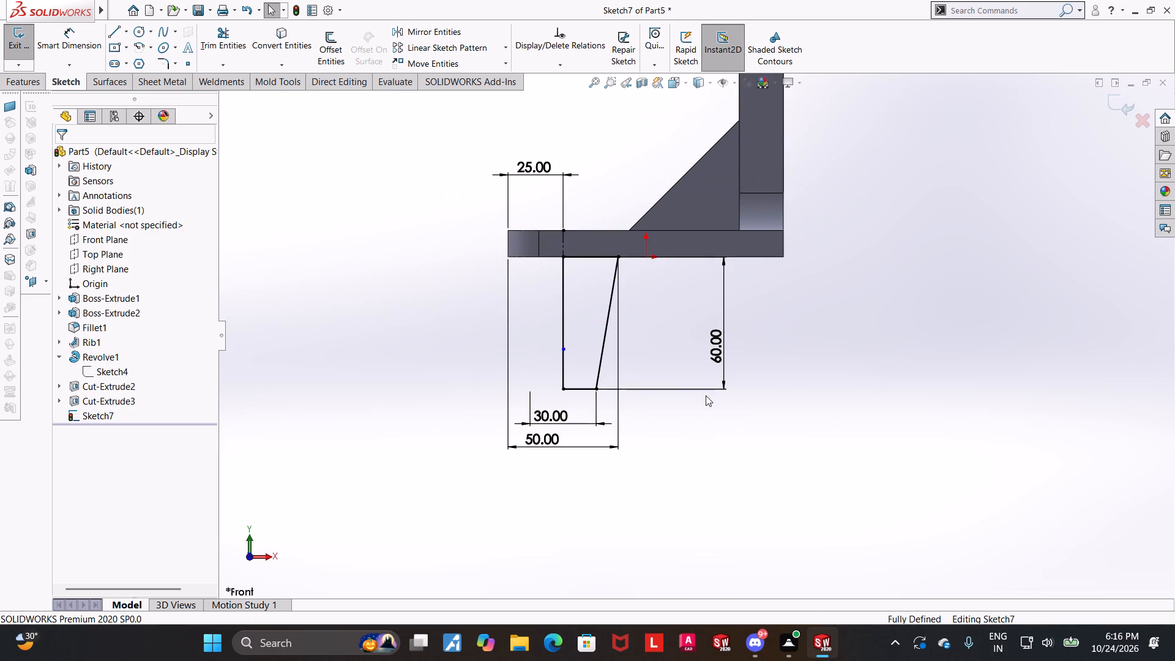
# Examine the dimensioned tapered profile sketch beneath the plate.
pyautogui.scroll(-1, 660, 182)
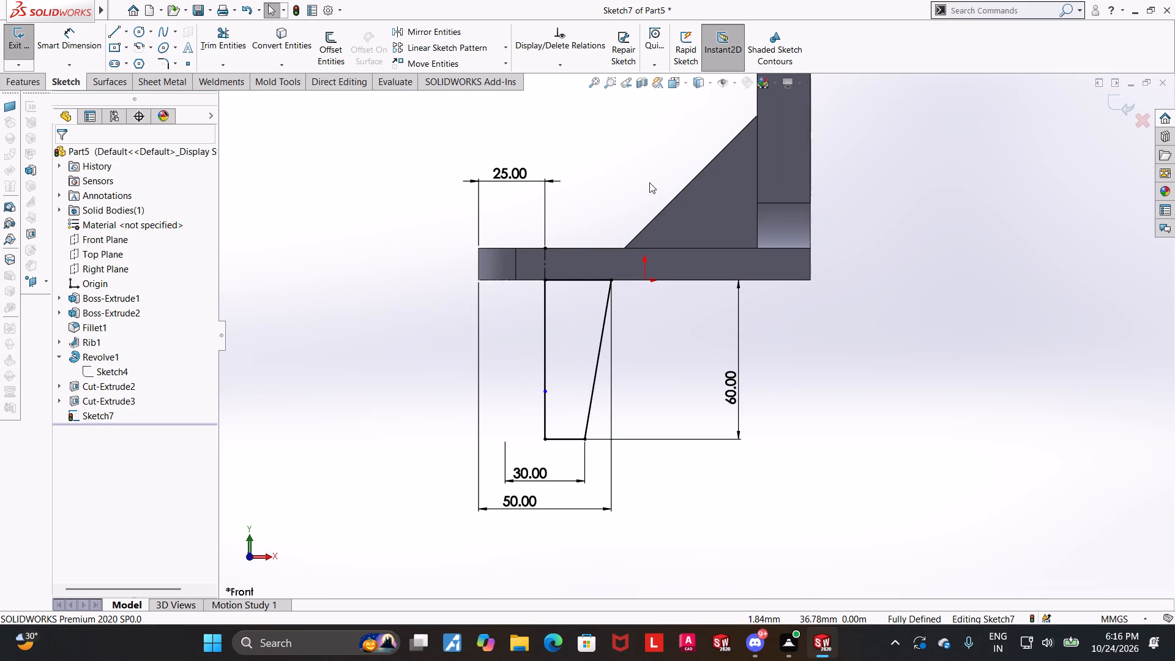
pyautogui.scroll(1, 642, 189)
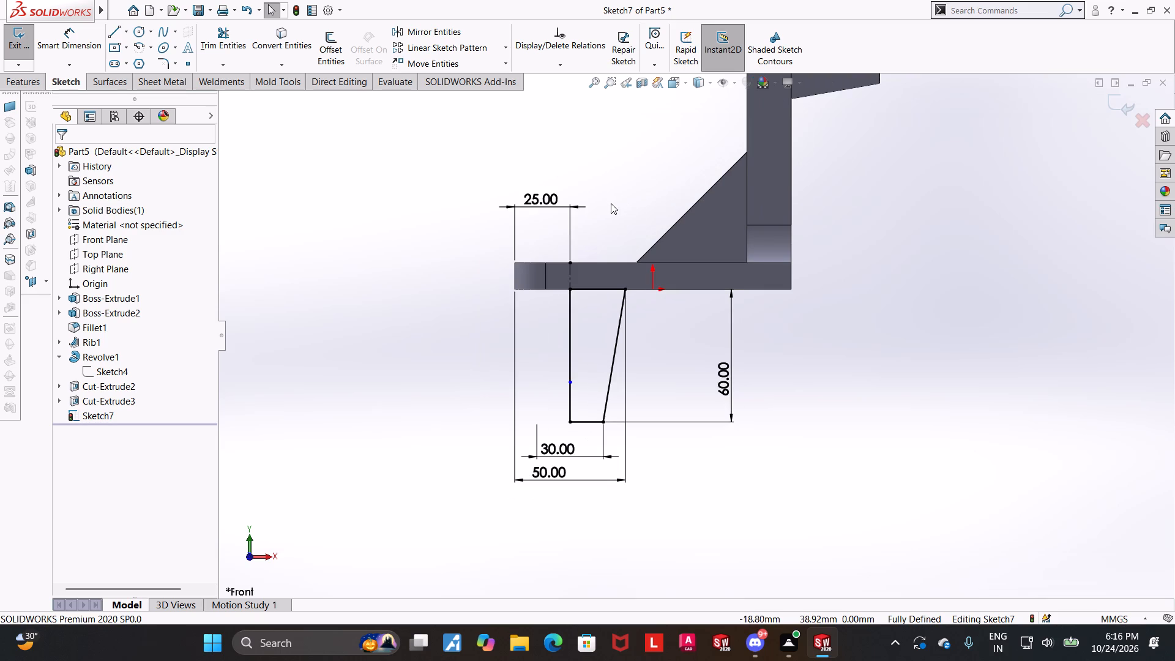
pyautogui.scroll(1, 610, 204)
pyautogui.scroll(-1, 783, 296)
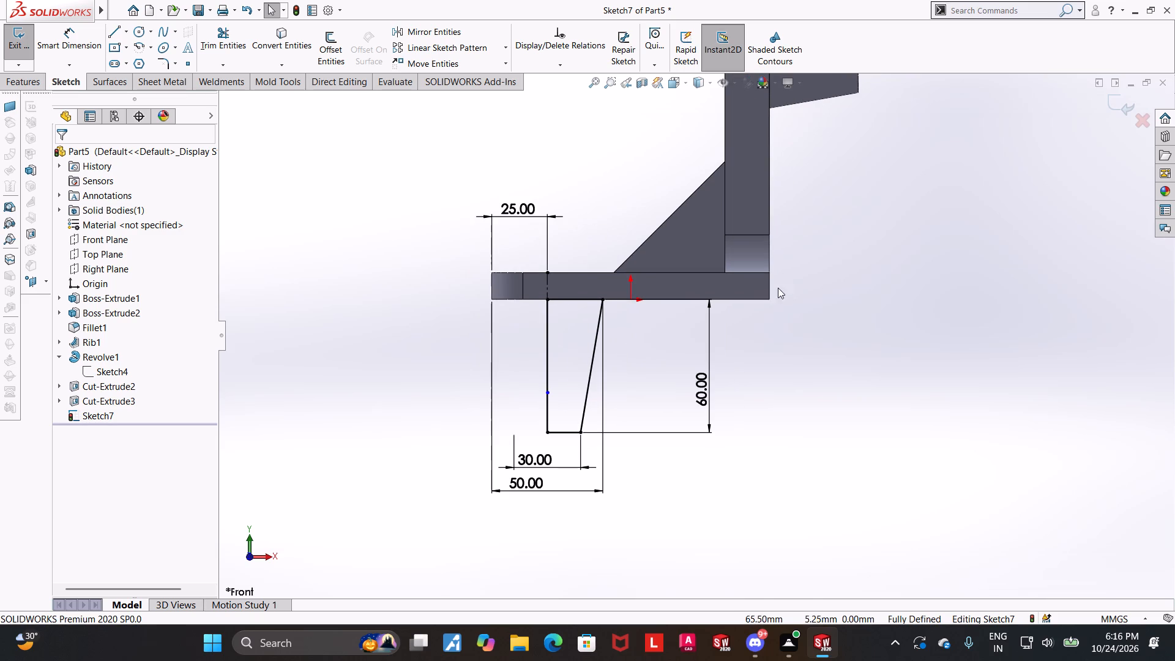
pyautogui.scroll(1, 742, 293)
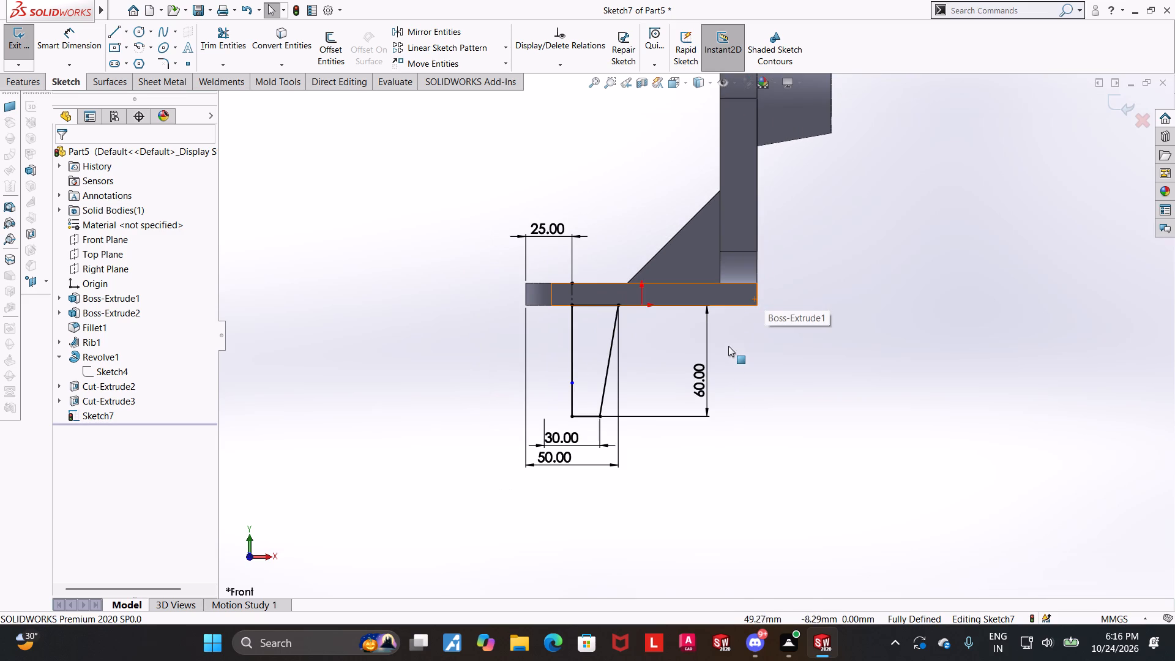
pyautogui.scroll(-1, 726, 356)
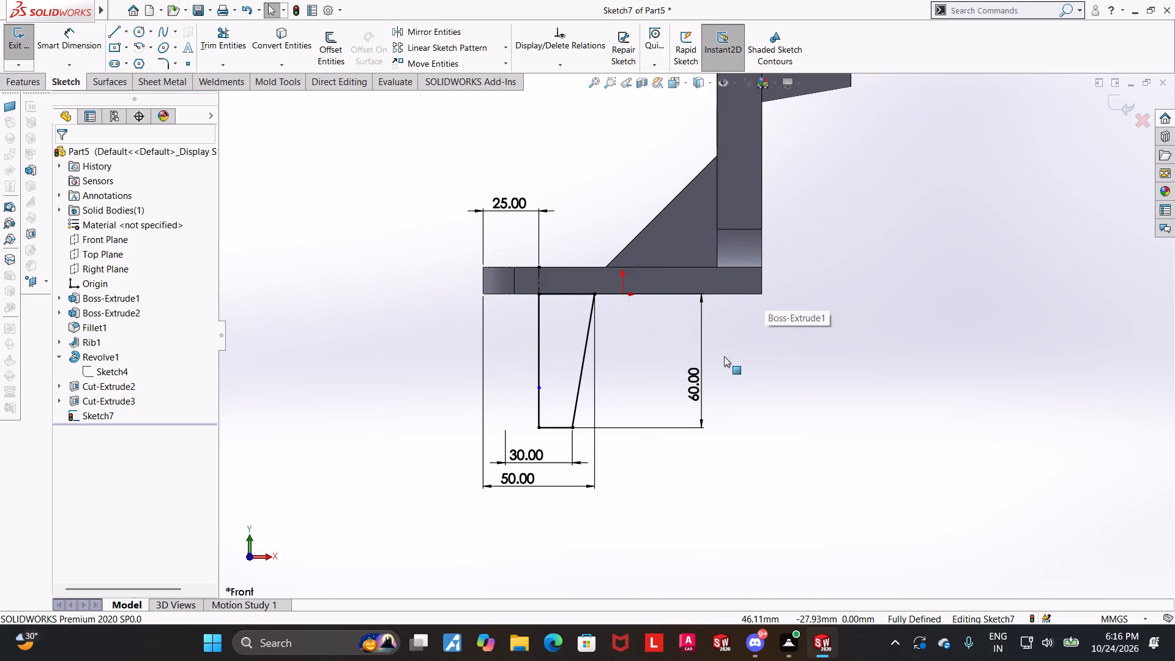
pyautogui.scroll(-1, 724, 356)
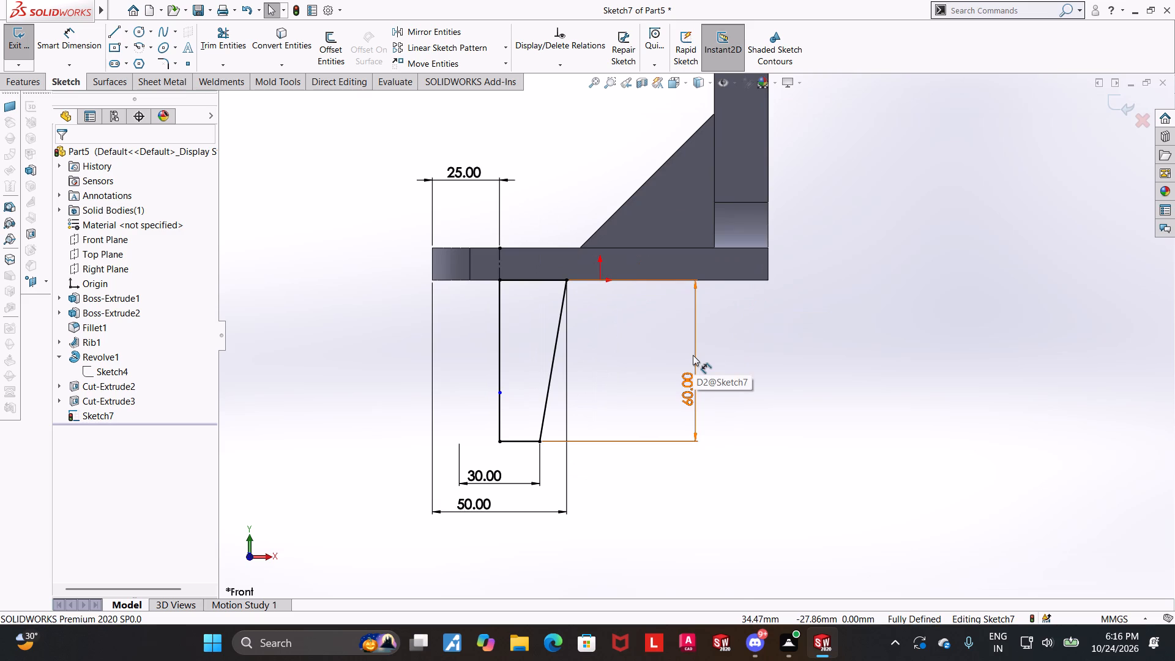
pyautogui.scroll(1, 693, 355)
pyautogui.scroll(-2, 586, 361)
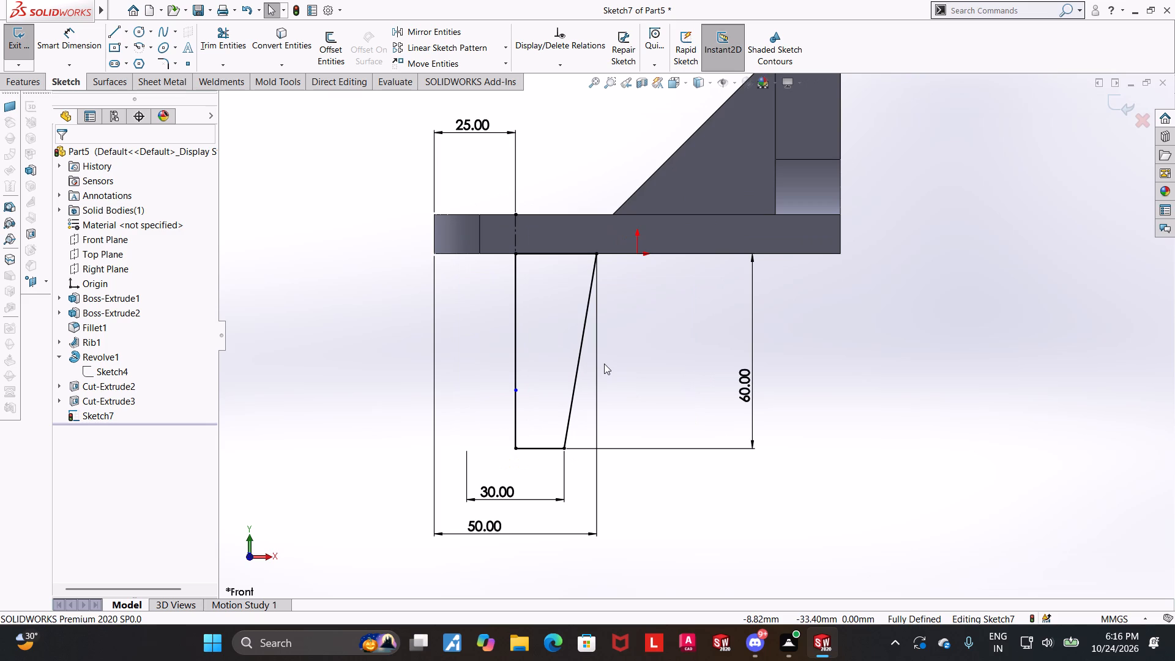
# Exit the tapered profile sketch beneath the plate and discard its changes.
pyautogui.click(1140, 125)
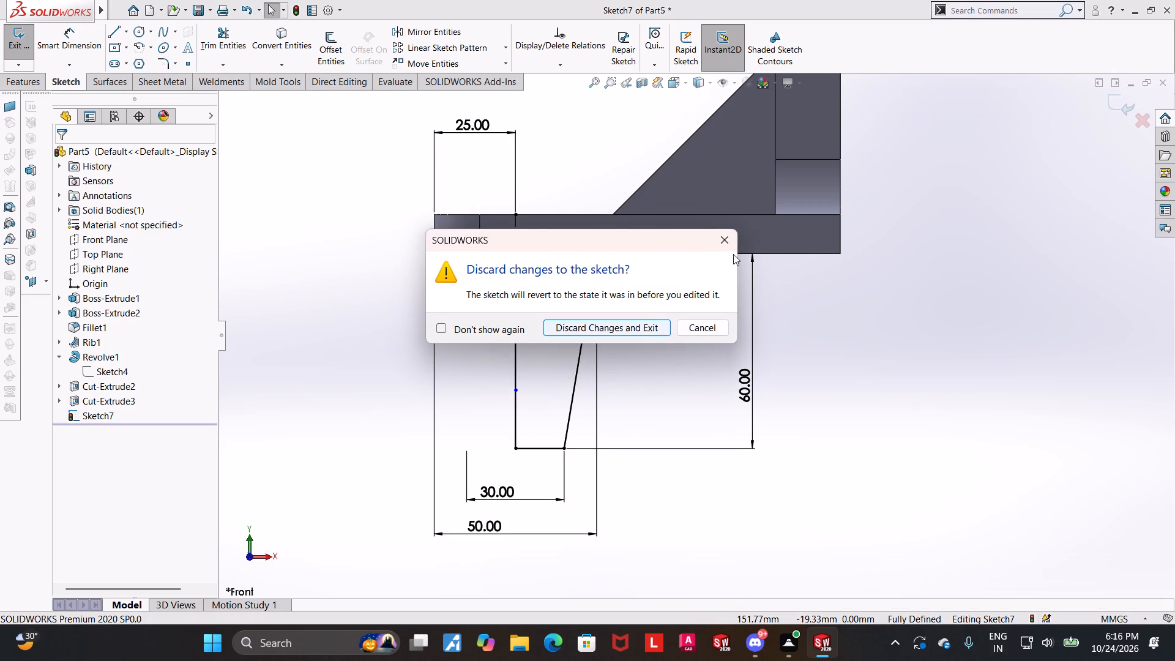
pyautogui.click(732, 247)
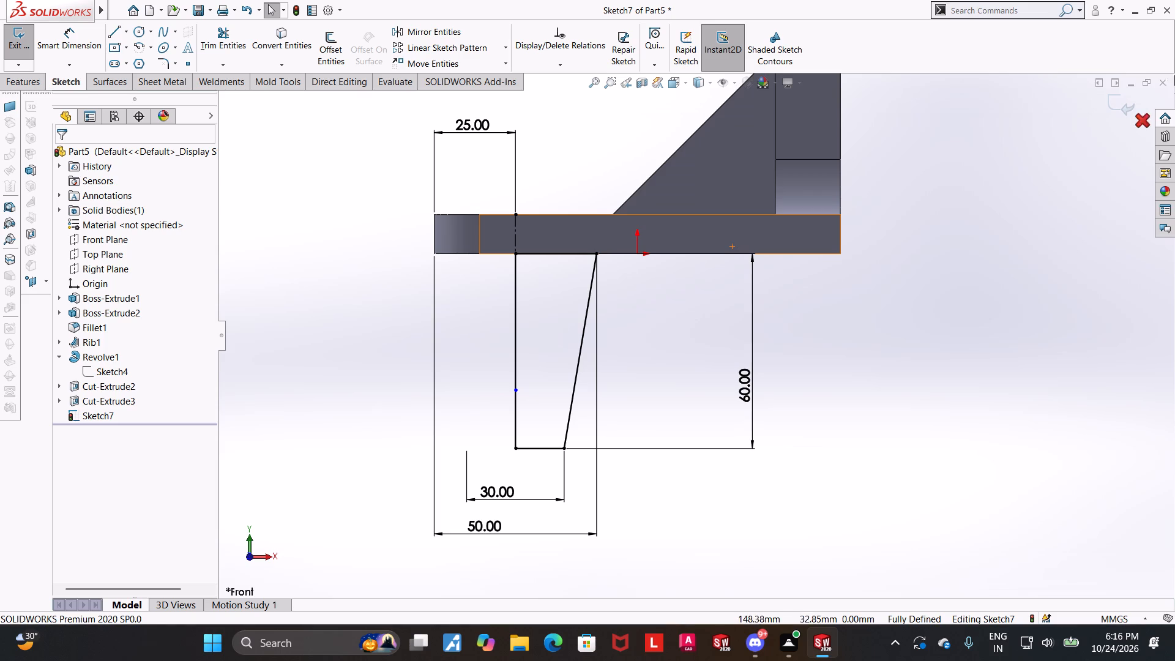
pyautogui.click(1148, 121)
pyautogui.click(638, 332)
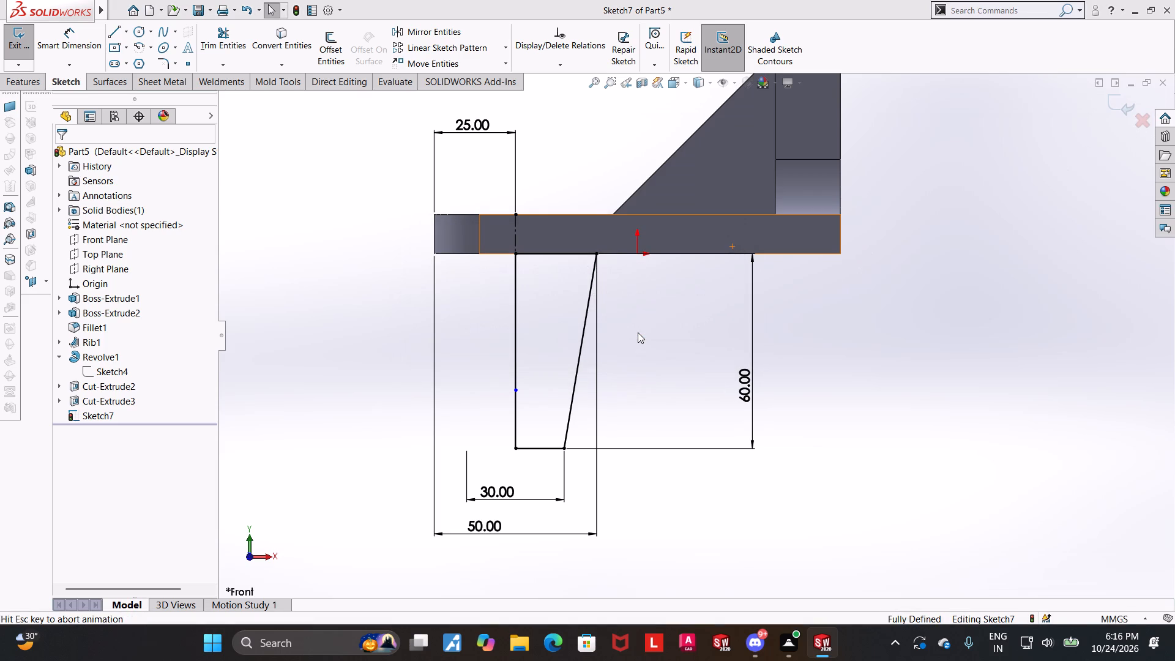
# Start a new sketch on the plate's underside face and view it straight on.
pyautogui.moveTo(620, 338); pyautogui.dragTo(617, 111, button='middle')
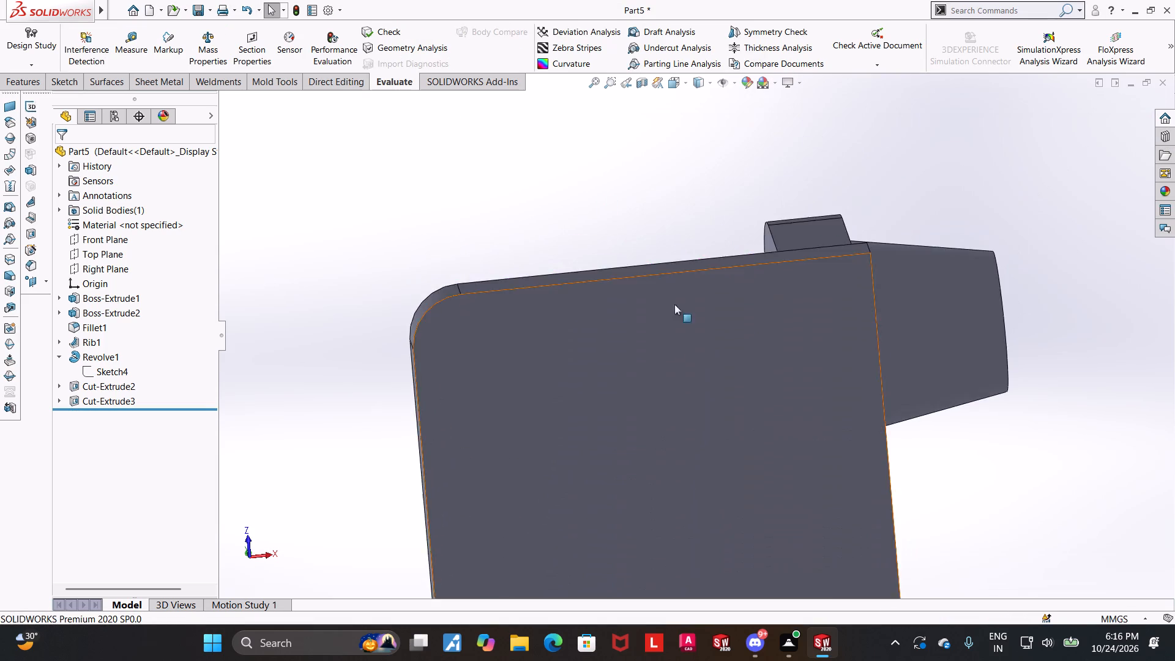
pyautogui.scroll(4, 674, 337)
pyautogui.click(983, 399)
pyautogui.click(683, 389)
pyautogui.click(739, 360)
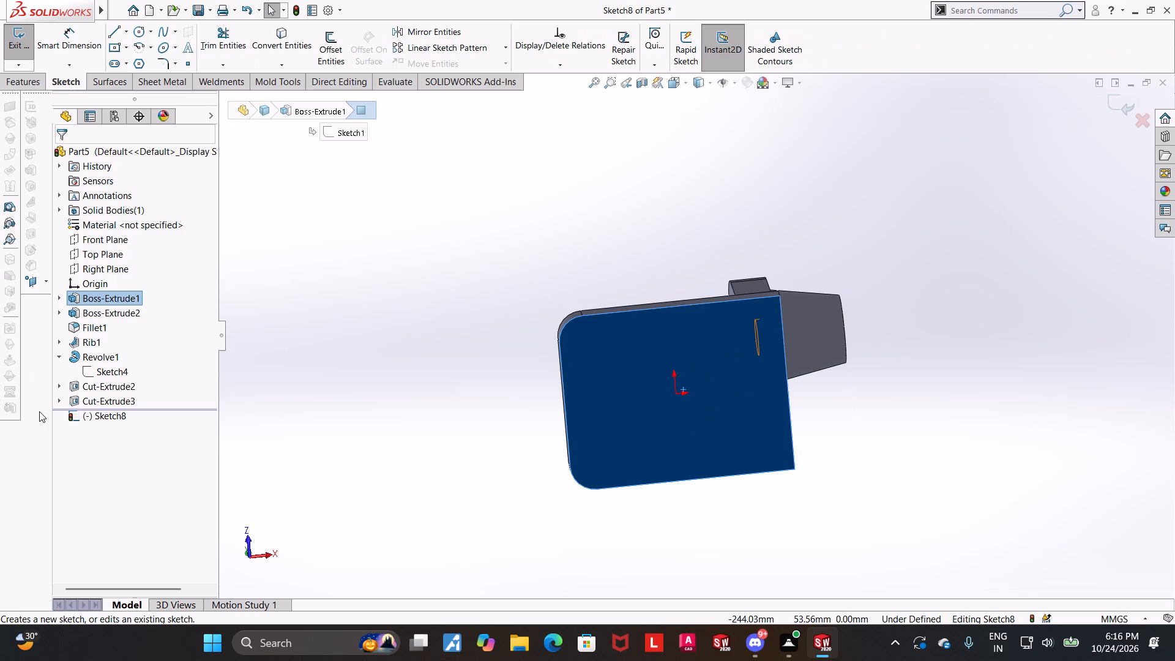
pyautogui.click(99, 417)
pyautogui.click(126, 400)
pyautogui.click(58, 359)
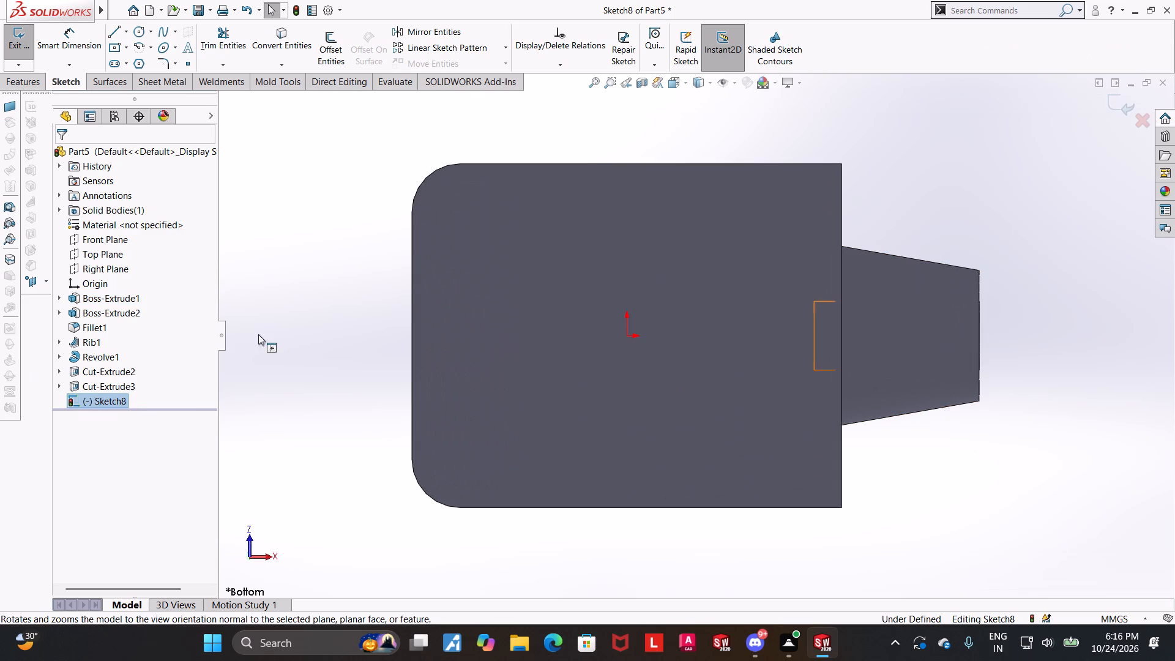
# Sketch a center rectangle on the plate's underside, between the origin and the rounded-corner end.
pyautogui.click(114, 48)
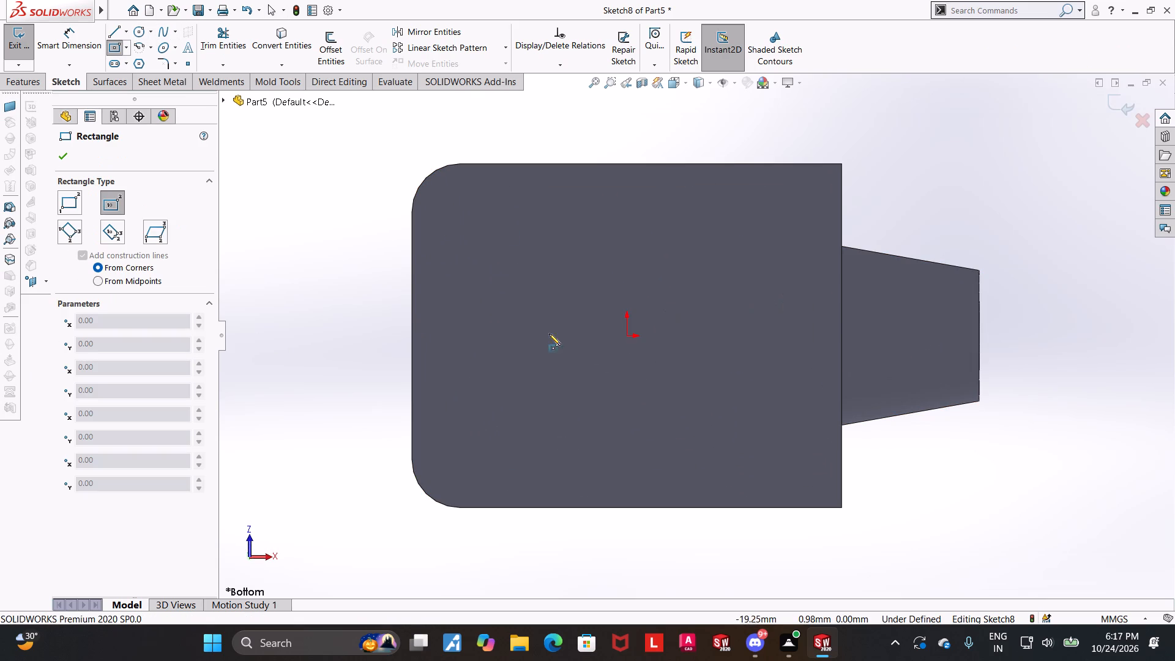
pyautogui.click(504, 337)
pyautogui.click(565, 264)
pyautogui.press('Escape')
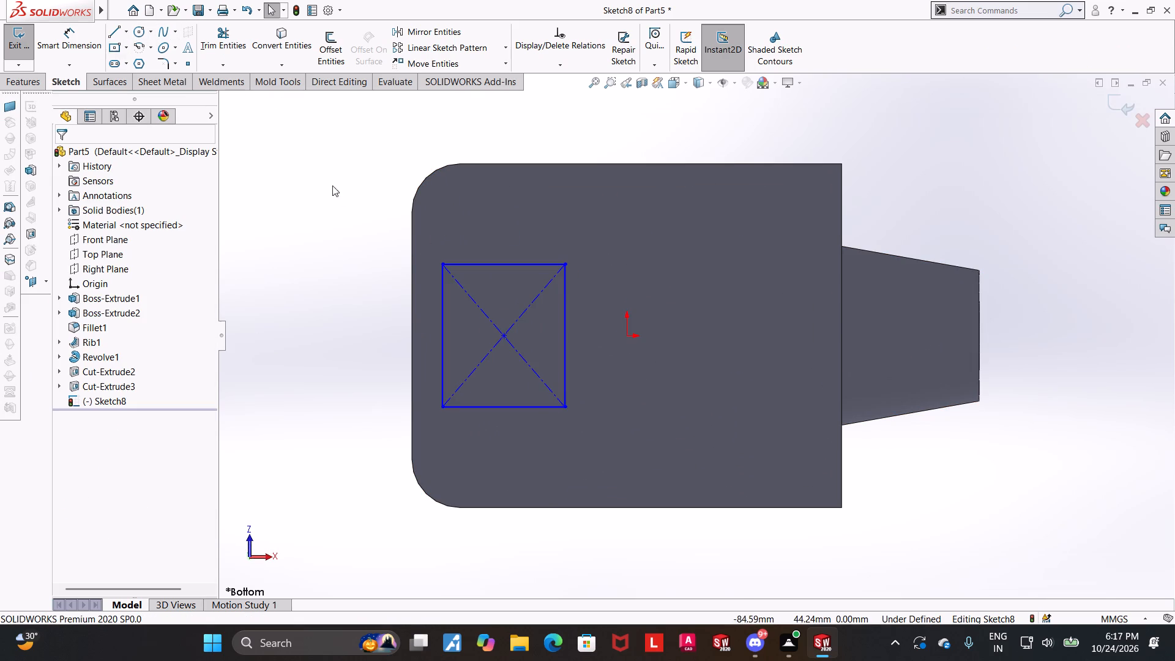
# Dimension the rectangle's width along the plate's length as 50 mm.
pyautogui.click(79, 27)
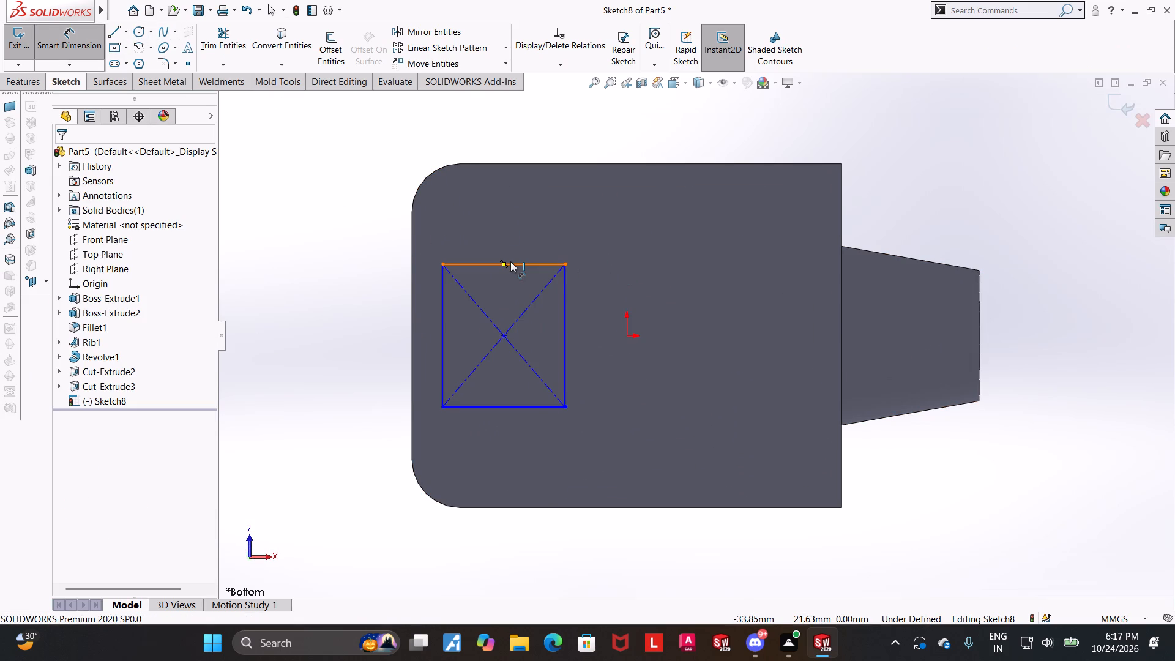
pyautogui.click(510, 261)
pyautogui.click(518, 237)
pyautogui.write('50')
pyautogui.press('Return')
pyautogui.press('Escape')
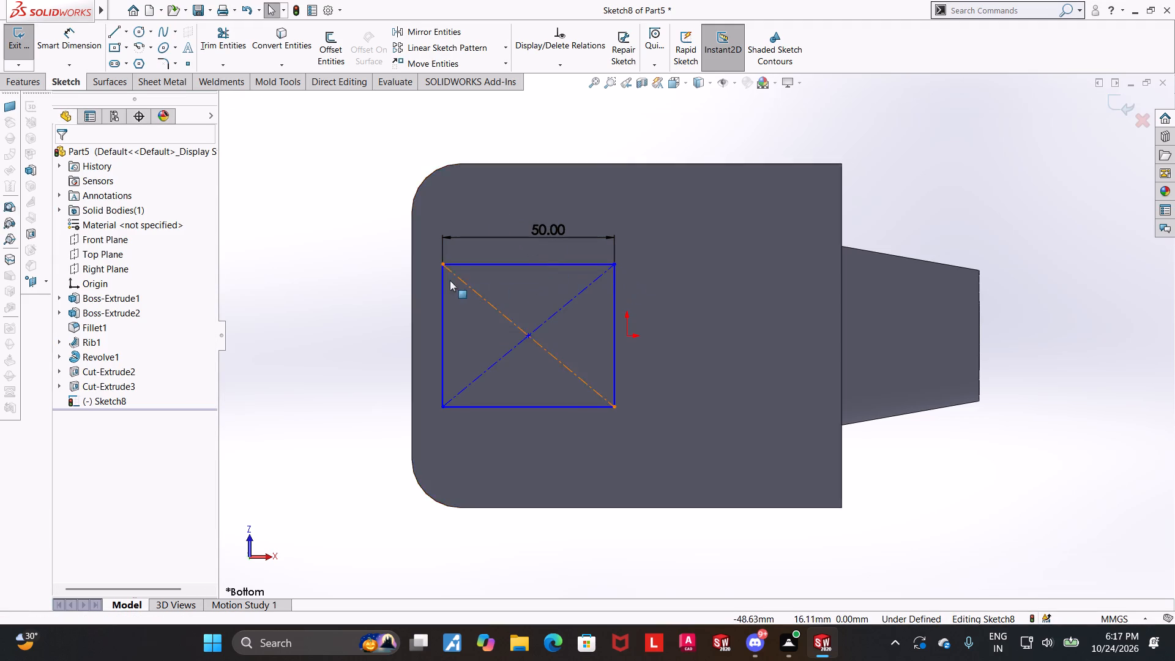
# Make two adjacent sides of the rectangle equal so that it forms a square.
pyautogui.moveTo(378, 280); pyautogui.dragTo(398, 279)
pyautogui.click(443, 286)
pyautogui.keyDown('ctrl'); pyautogui.click(468, 264); pyautogui.keyUp('ctrl')
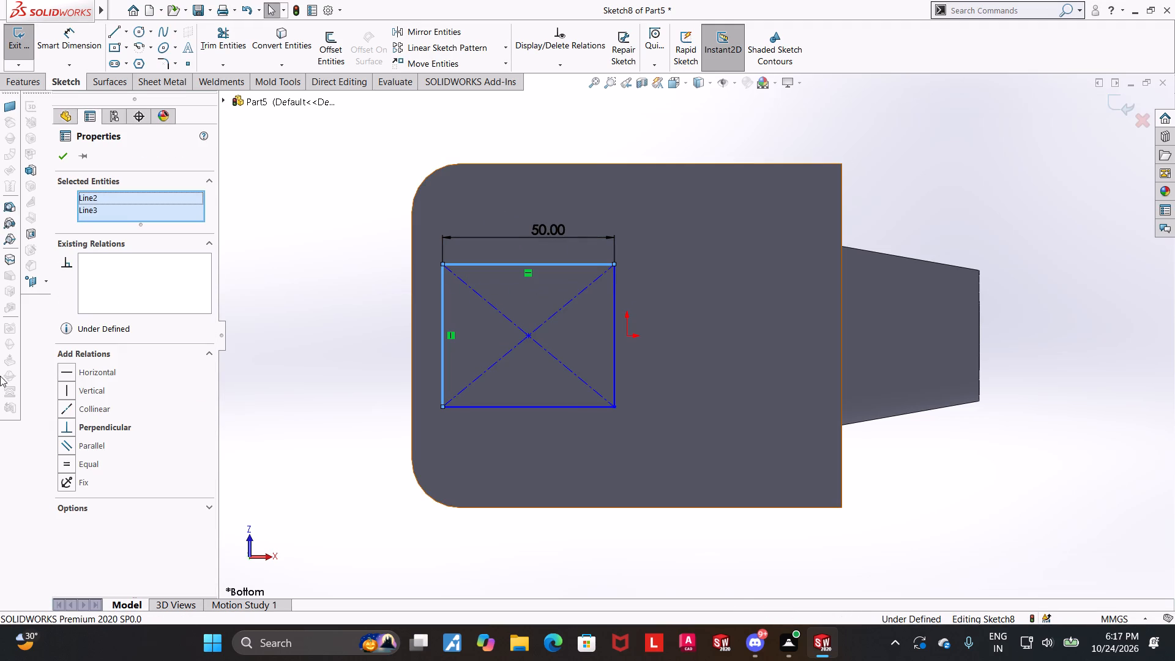
pyautogui.click(70, 460)
pyautogui.click(228, 430)
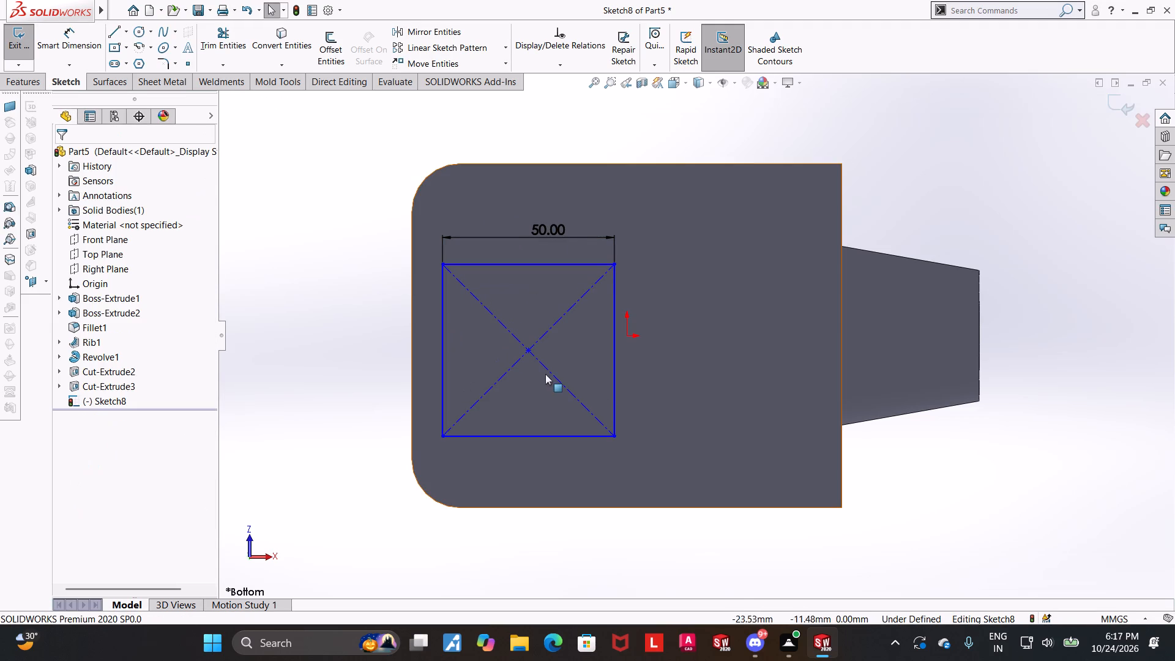
# Align the square's center point horizontally with the origin.
pyautogui.click(531, 349)
pyautogui.keyDown('ctrl'); pyautogui.click(629, 332); pyautogui.keyUp('ctrl')
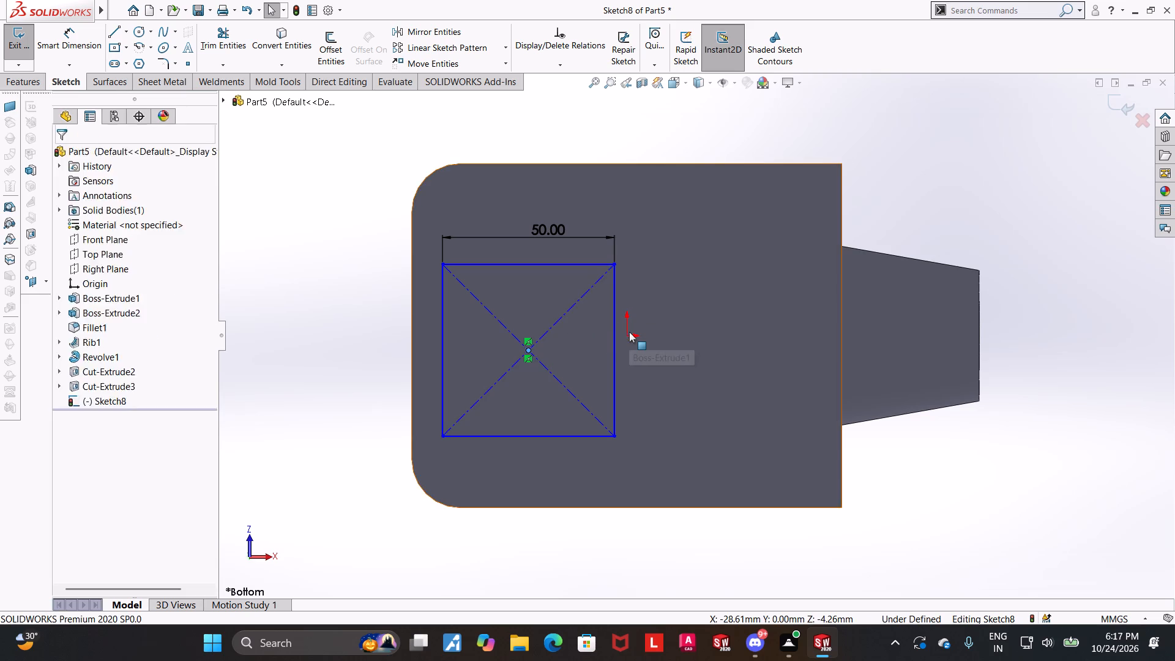
pyautogui.click(337, 332)
pyautogui.click(625, 337)
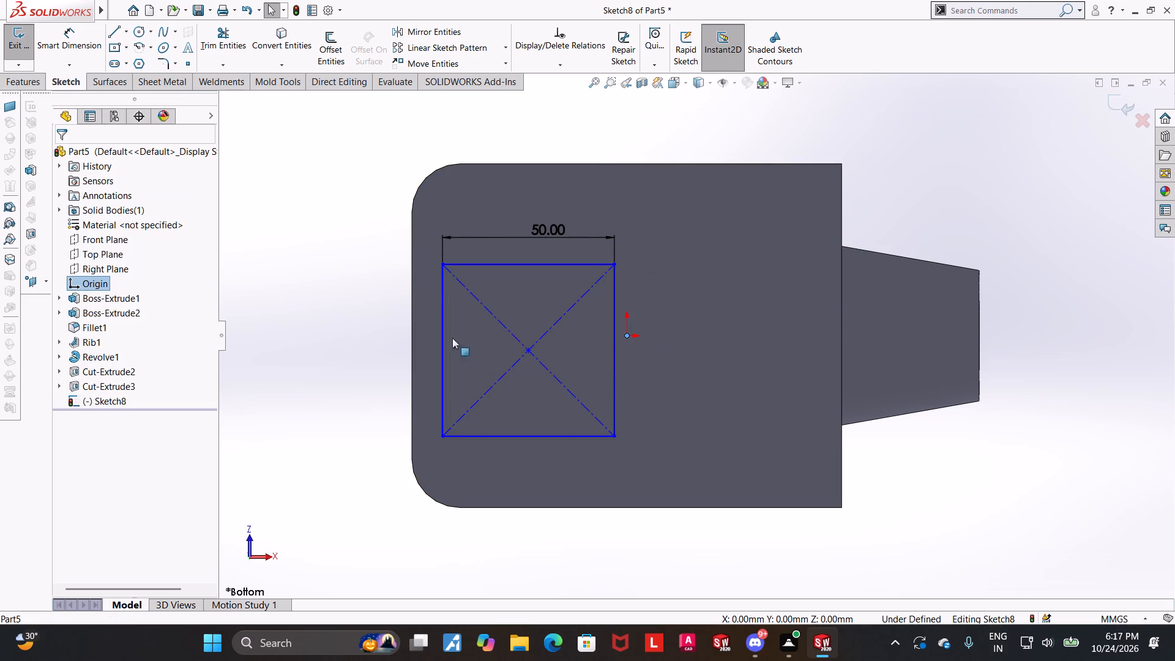
pyautogui.keyDown('ctrl'); pyautogui.click(527, 353); pyautogui.keyUp('ctrl')
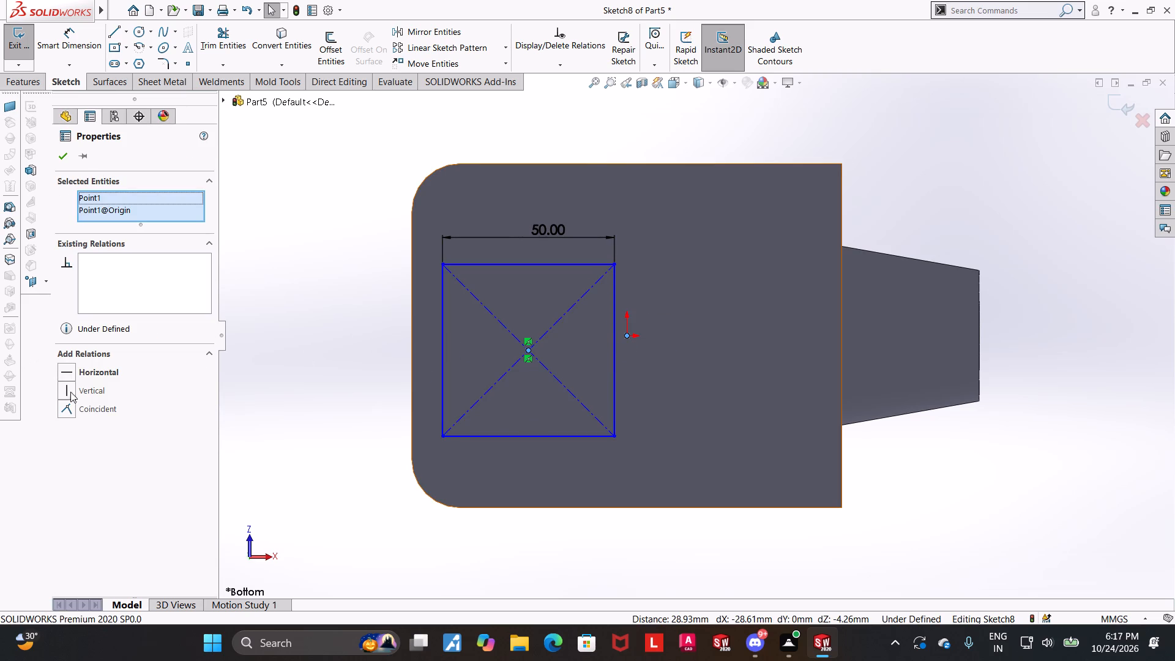
pyautogui.click(69, 370)
pyautogui.click(255, 330)
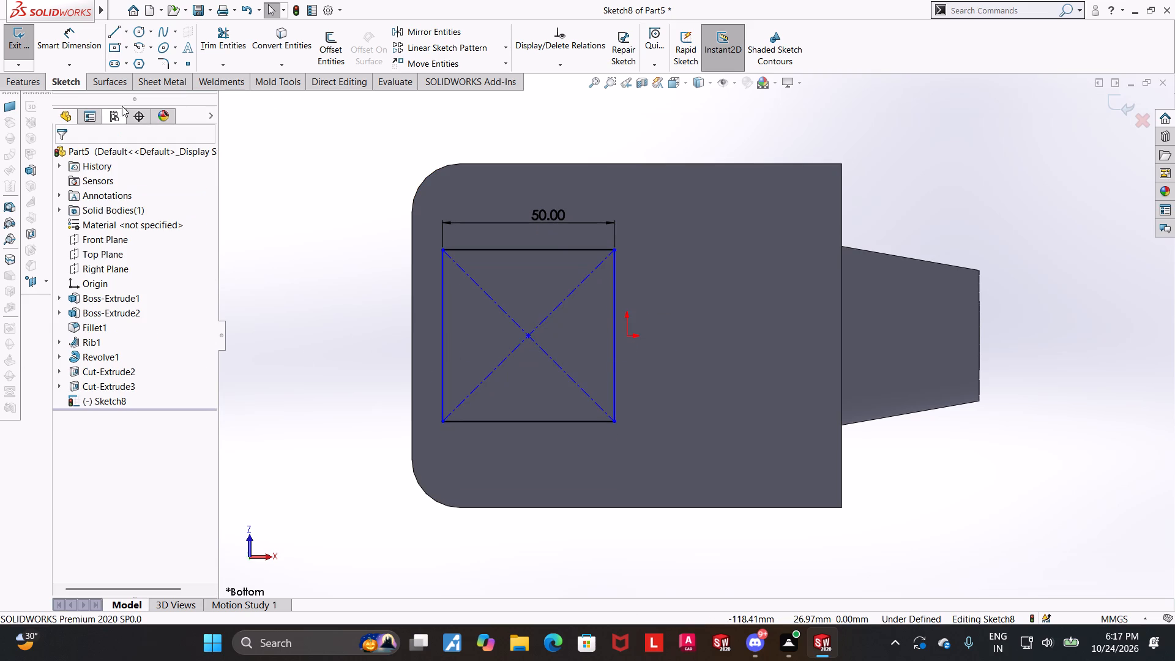
# Dimension the square's center 25 mm from the plate's straight edge between the rounded corners.
pyautogui.click(76, 39)
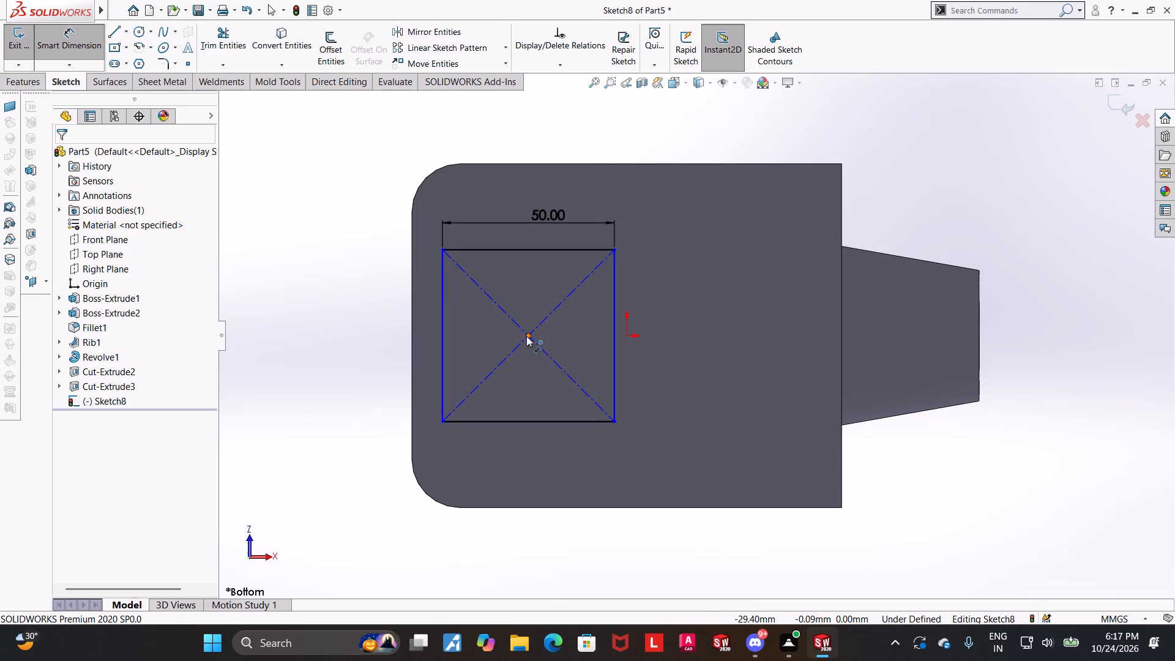
pyautogui.click(526, 336)
pyautogui.click(411, 325)
pyautogui.click(435, 118)
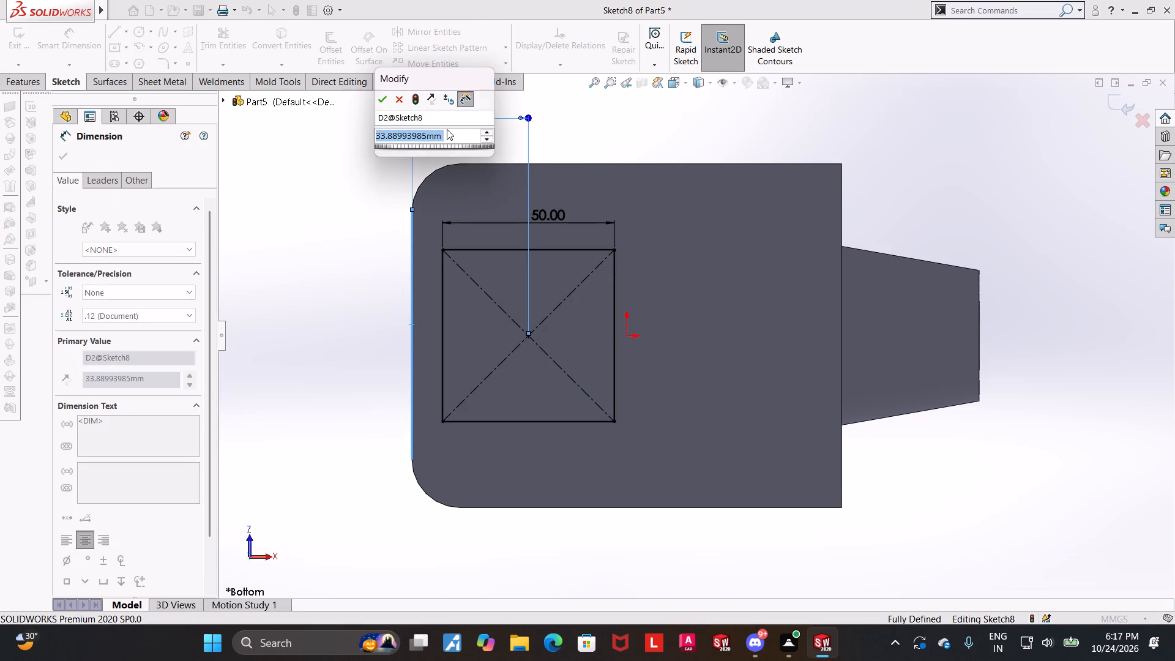
pyautogui.write('25')
pyautogui.press('Return')
pyautogui.press('Escape')
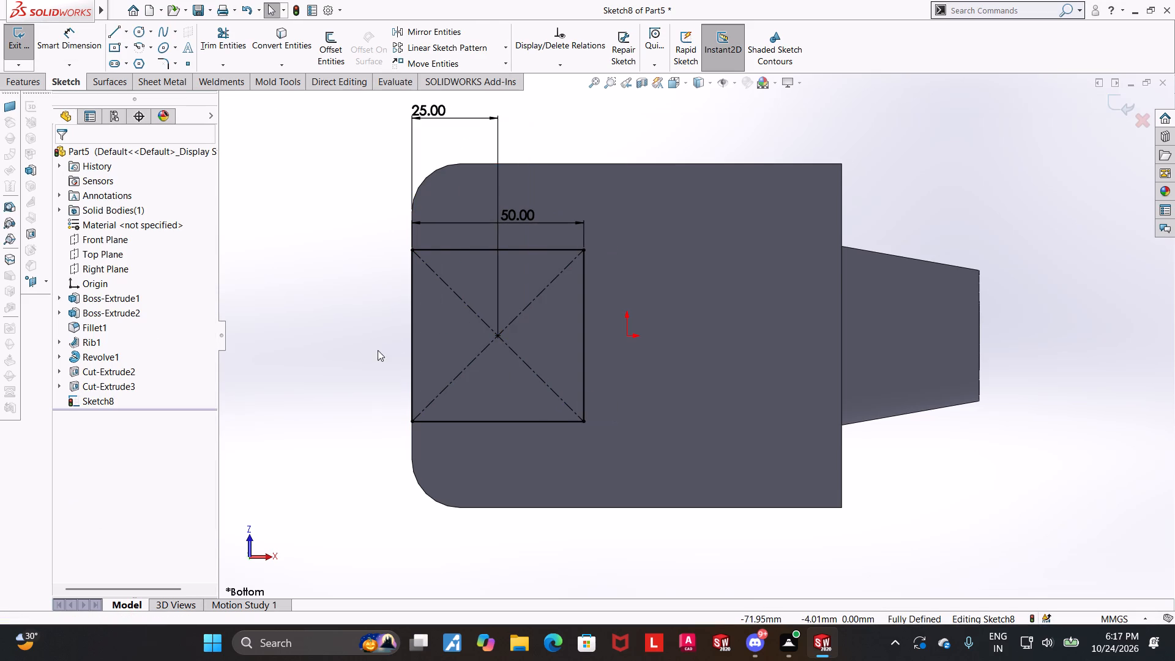
# Examine the square sketch on the plate's underside from several angles.
pyautogui.scroll(2, 403, 360)
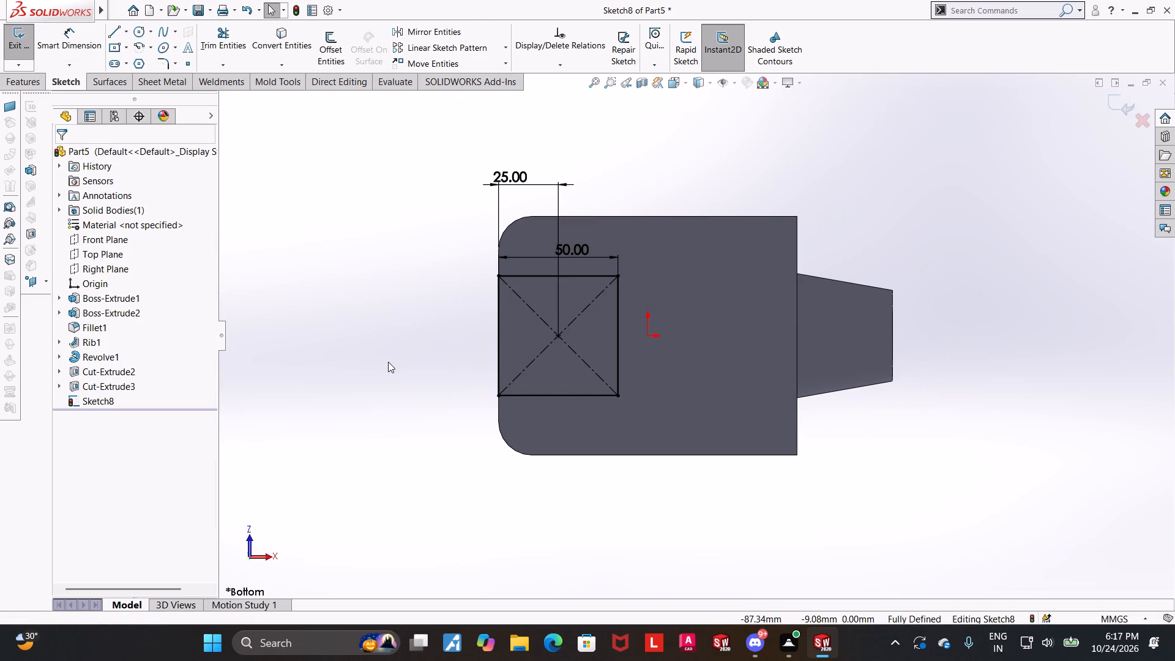
pyautogui.scroll(2, 388, 362)
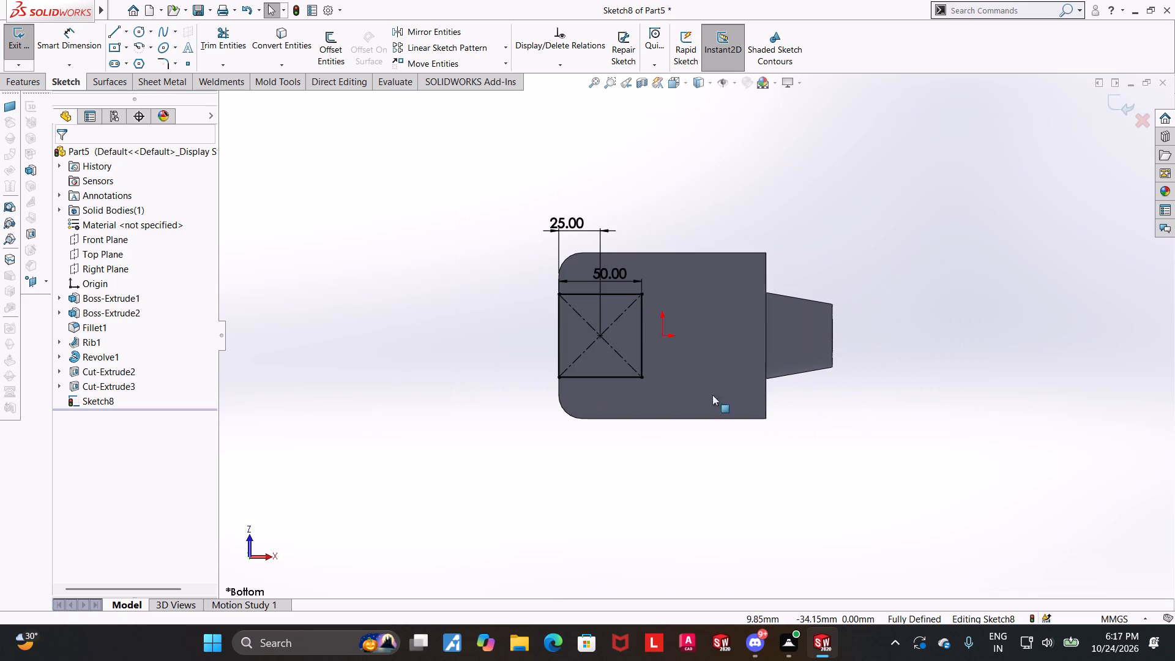
pyautogui.scroll(-2, 831, 381)
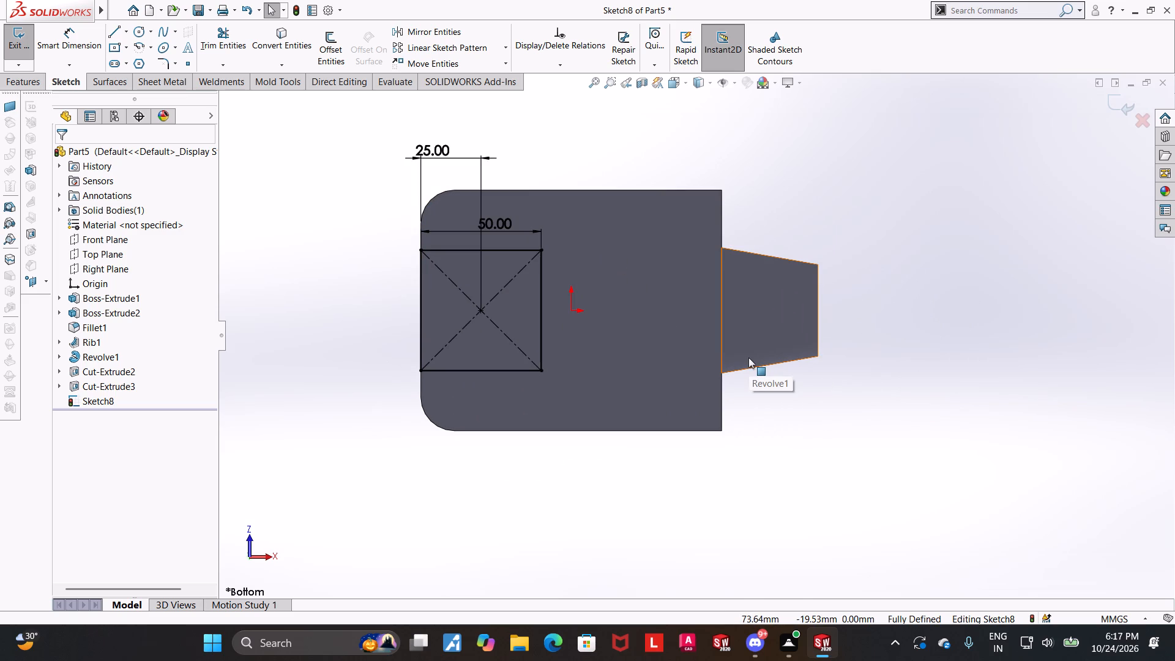
pyautogui.moveTo(919, 261); pyautogui.dragTo(941, 366, button='middle')
pyautogui.scroll(2, 916, 353)
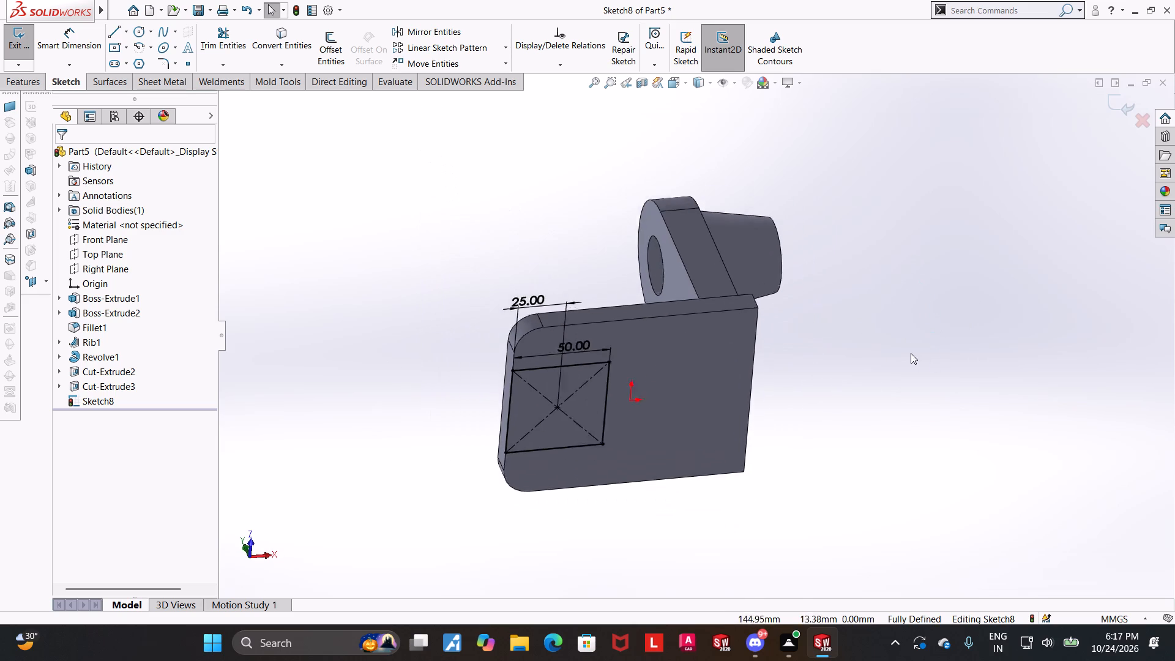
pyautogui.scroll(1, 911, 353)
pyautogui.moveTo(797, 340); pyautogui.dragTo(808, 328, button='middle')
pyautogui.scroll(1, 598, 371)
pyautogui.scroll(-3, 591, 372)
pyautogui.scroll(-2, 889, 364)
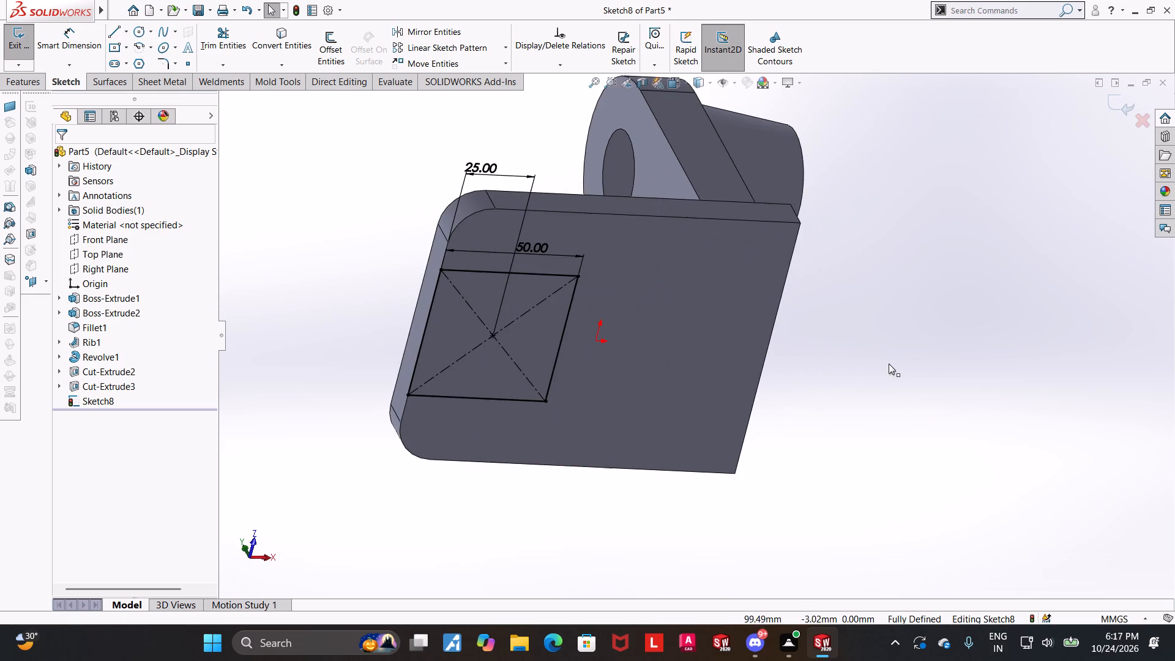
pyautogui.scroll(1, 670, 319)
pyautogui.moveTo(455, 255); pyautogui.dragTo(466, 299, button='middle')
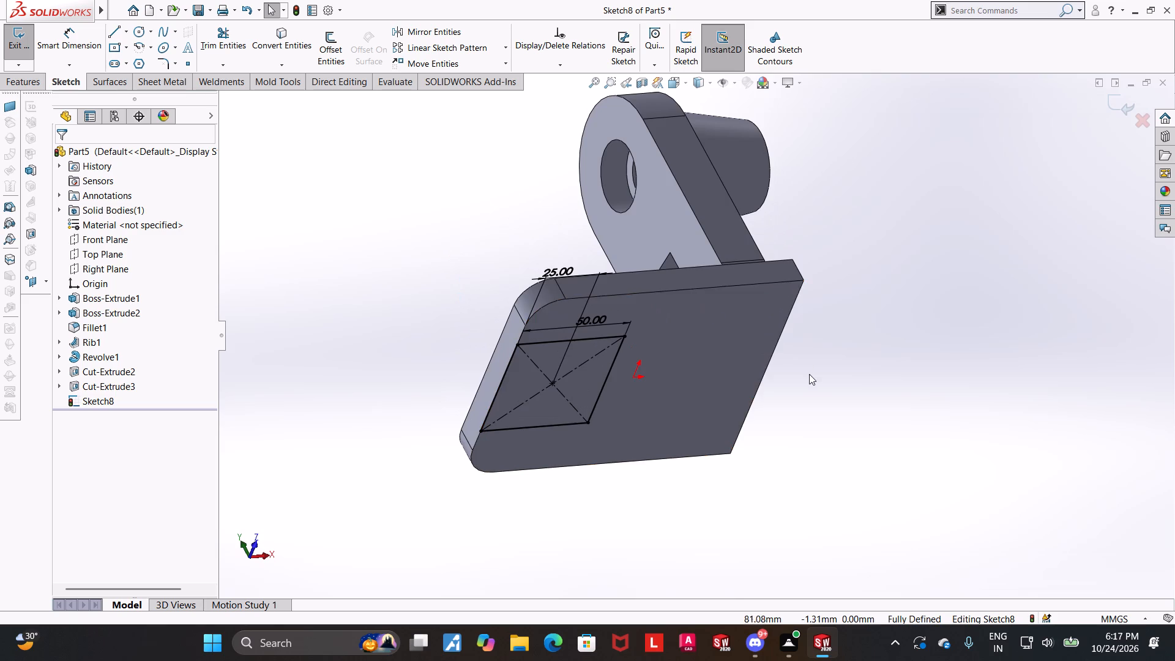
pyautogui.scroll(1, 810, 375)
pyautogui.scroll(-3, 637, 407)
pyautogui.moveTo(935, 402); pyautogui.dragTo(921, 393, button='middle')
pyautogui.scroll(1, 922, 393)
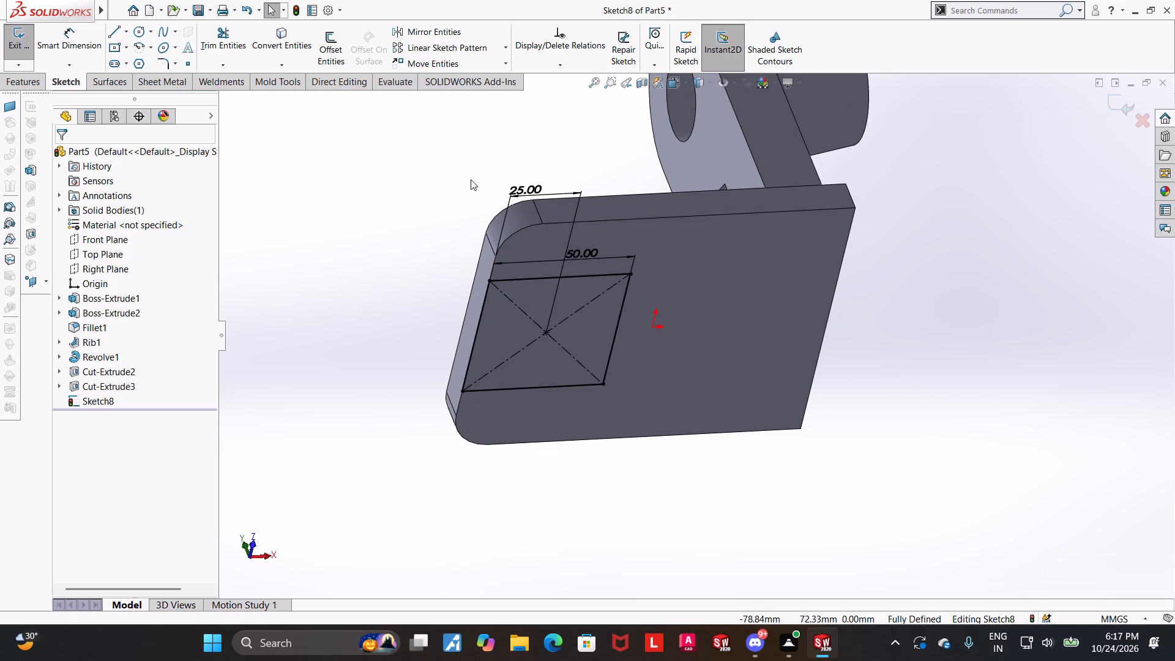
# Move the 25 mm dimension farther away from the plate's edge.
pyautogui.moveTo(514, 192); pyautogui.dragTo(519, 159)
pyautogui.click(852, 258)
pyautogui.scroll(2, 923, 299)
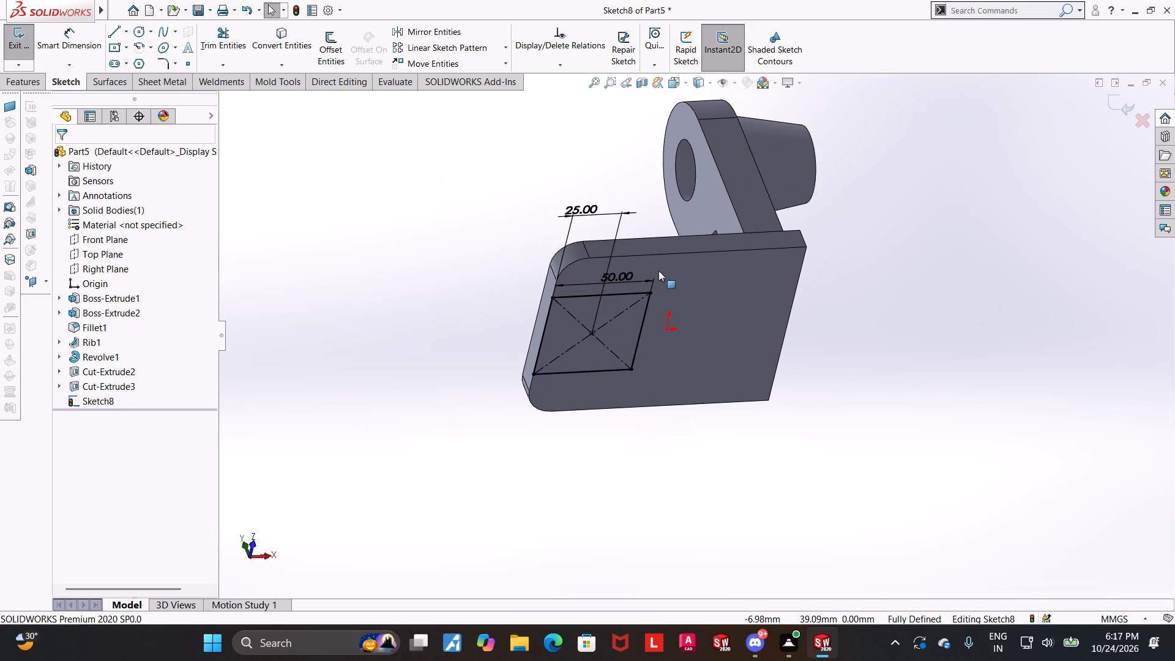
pyautogui.scroll(-1, 619, 280)
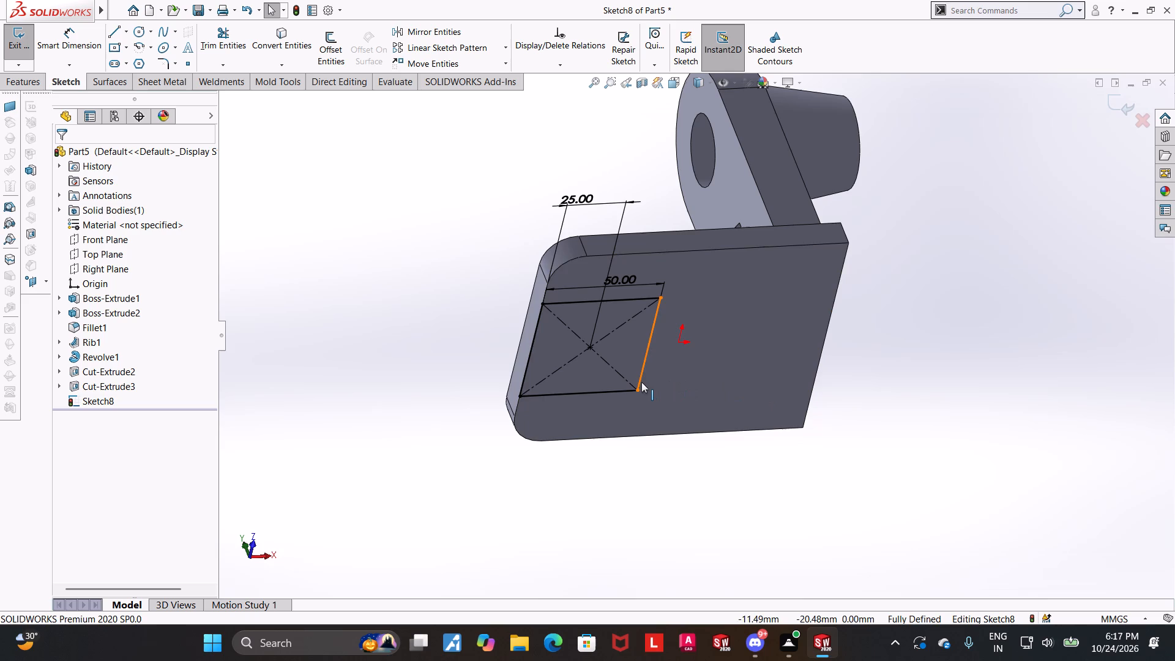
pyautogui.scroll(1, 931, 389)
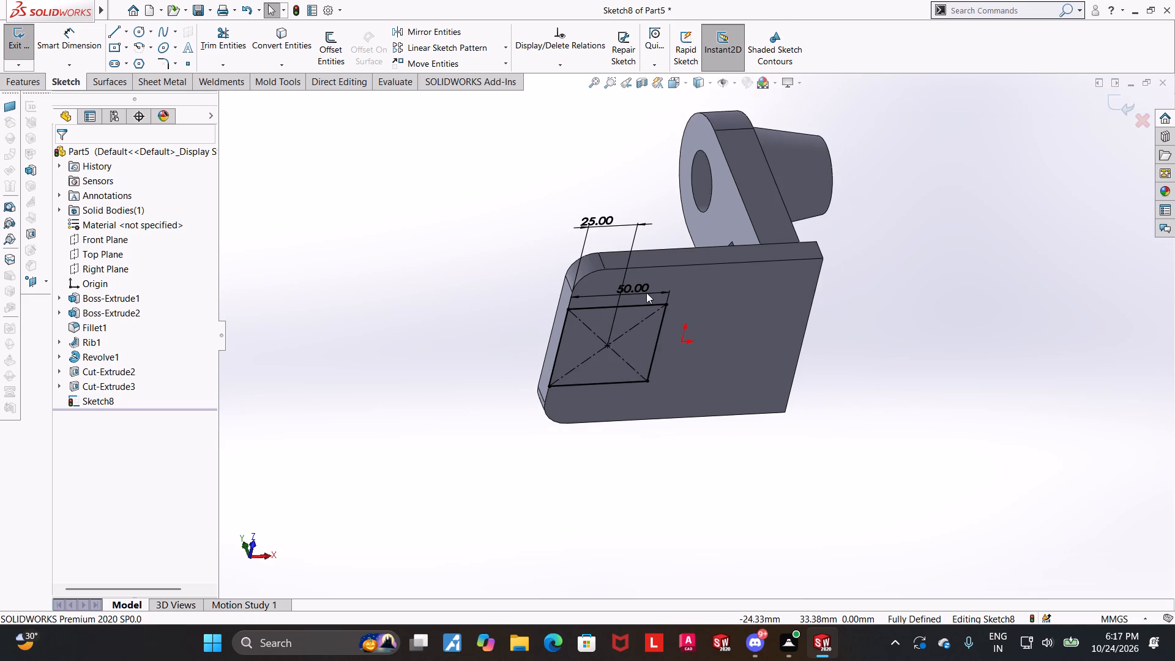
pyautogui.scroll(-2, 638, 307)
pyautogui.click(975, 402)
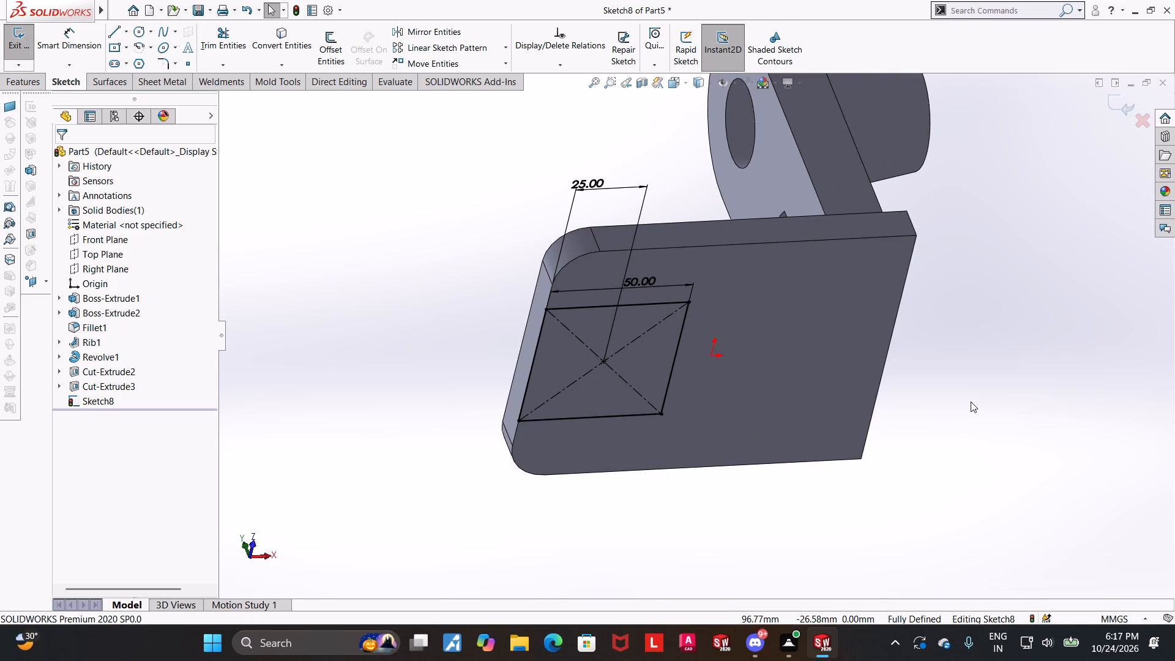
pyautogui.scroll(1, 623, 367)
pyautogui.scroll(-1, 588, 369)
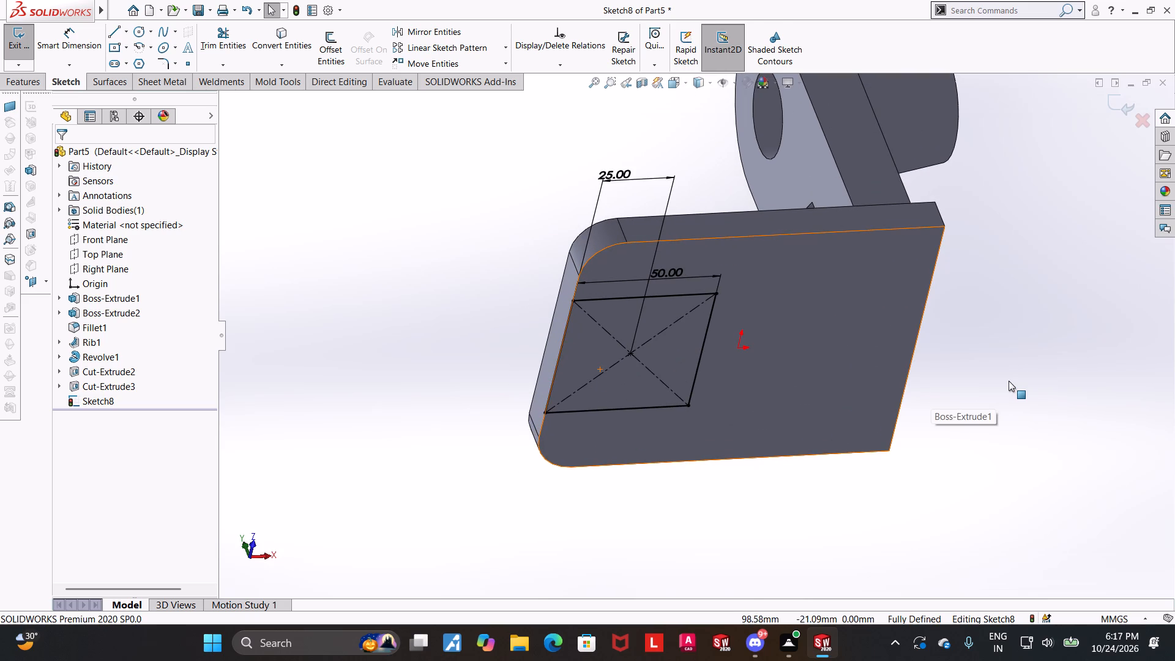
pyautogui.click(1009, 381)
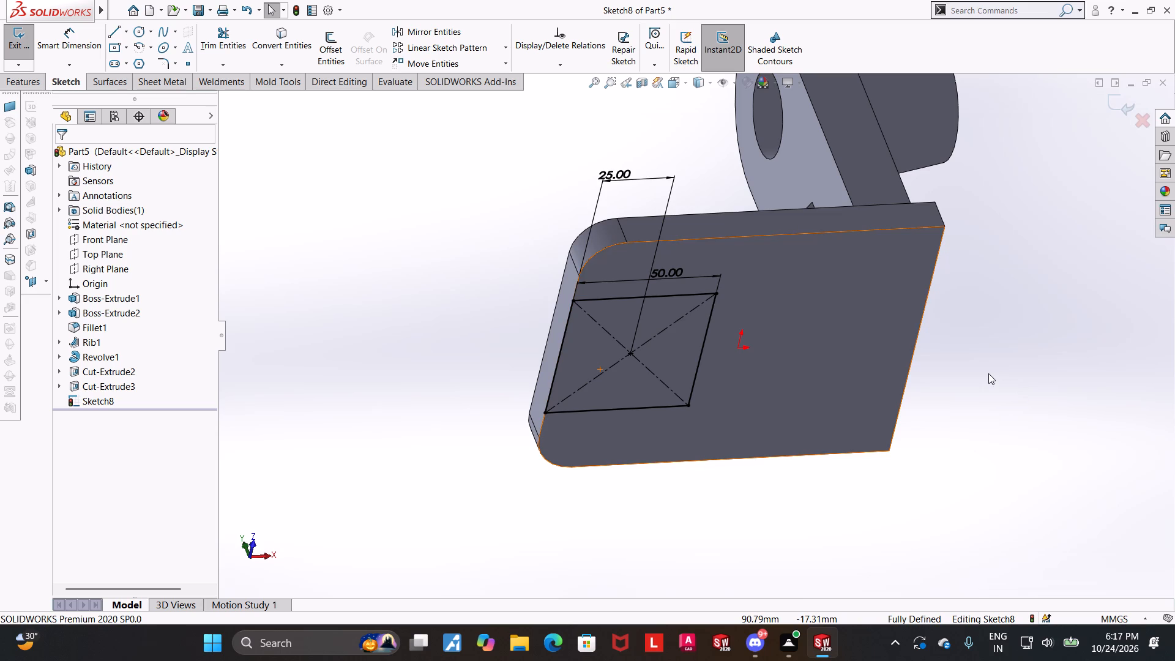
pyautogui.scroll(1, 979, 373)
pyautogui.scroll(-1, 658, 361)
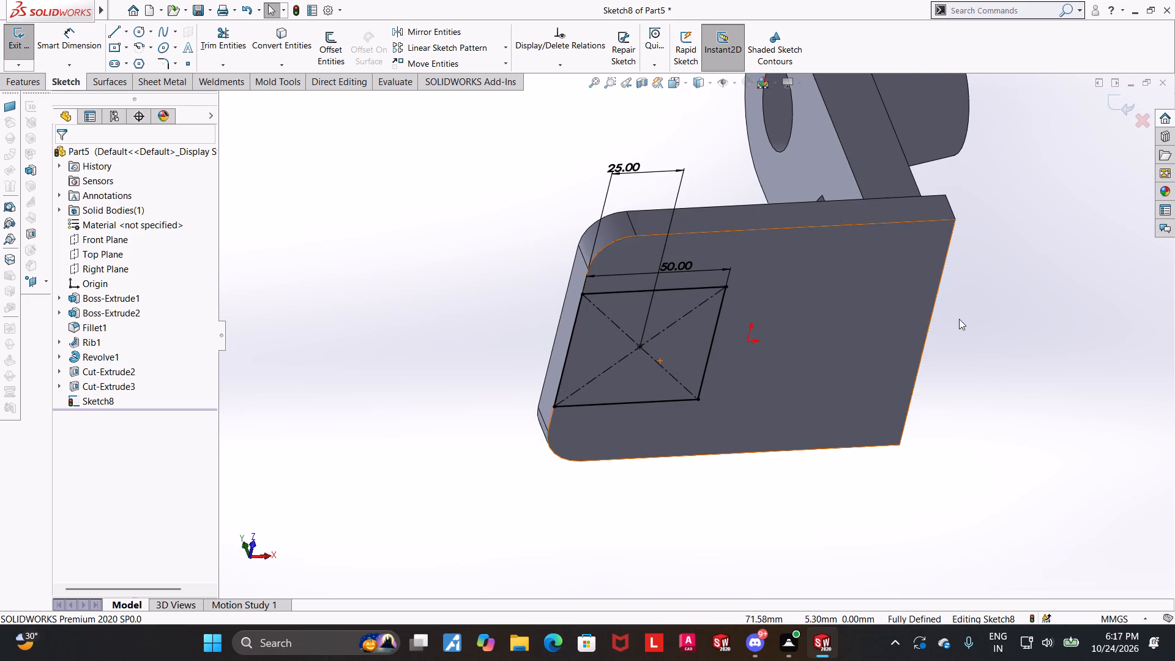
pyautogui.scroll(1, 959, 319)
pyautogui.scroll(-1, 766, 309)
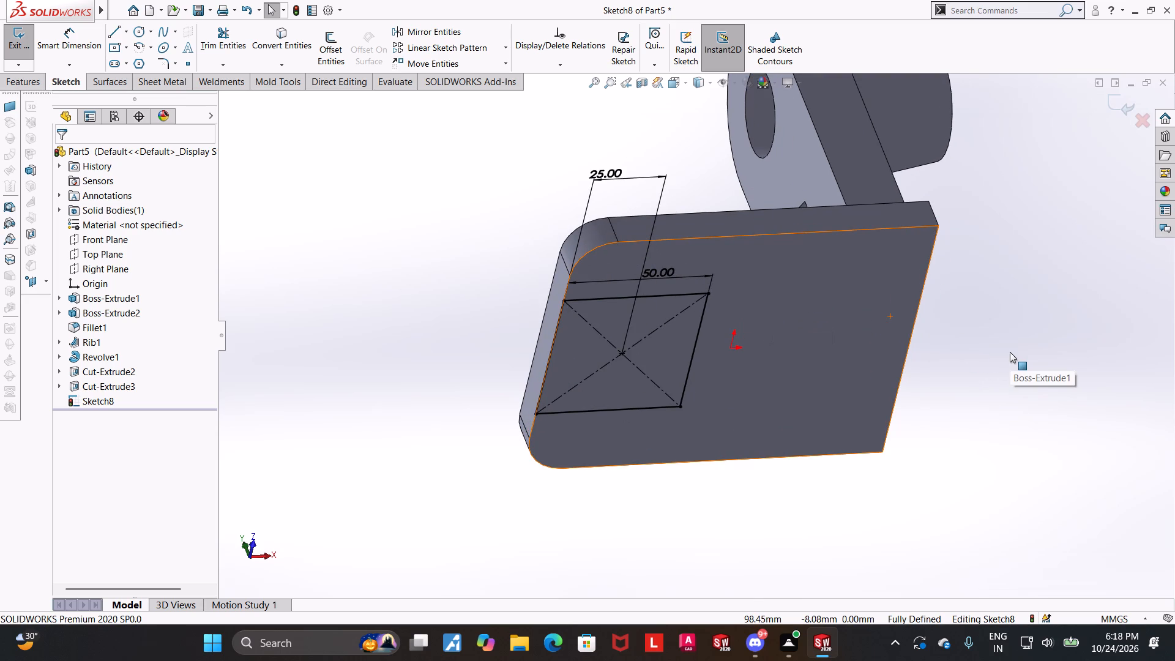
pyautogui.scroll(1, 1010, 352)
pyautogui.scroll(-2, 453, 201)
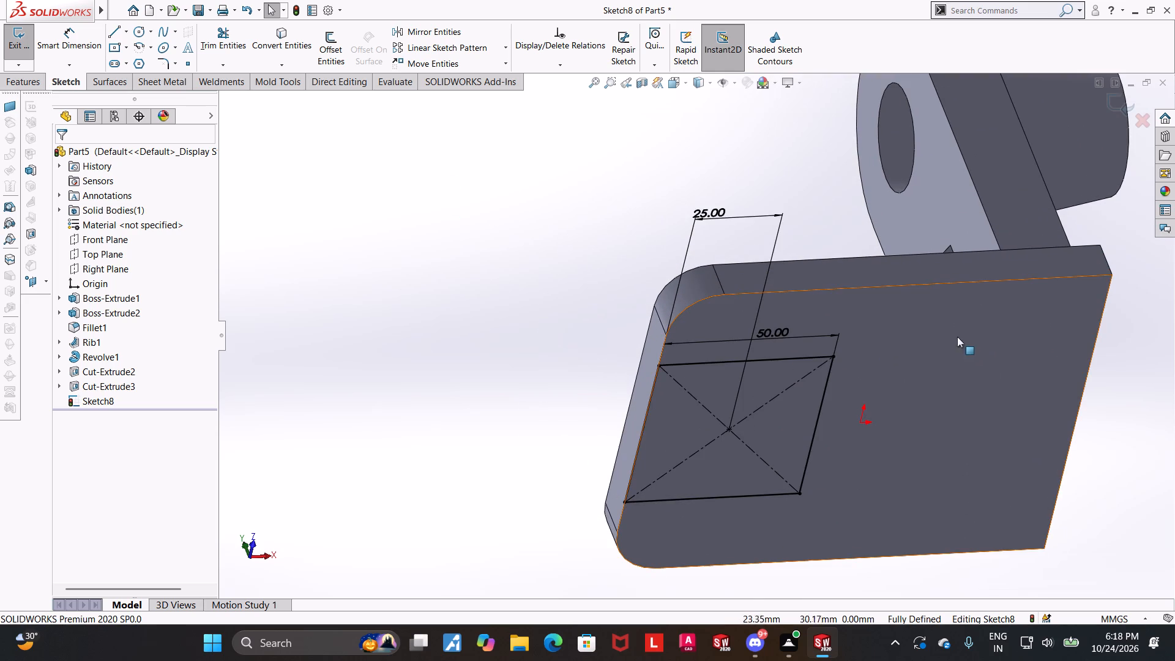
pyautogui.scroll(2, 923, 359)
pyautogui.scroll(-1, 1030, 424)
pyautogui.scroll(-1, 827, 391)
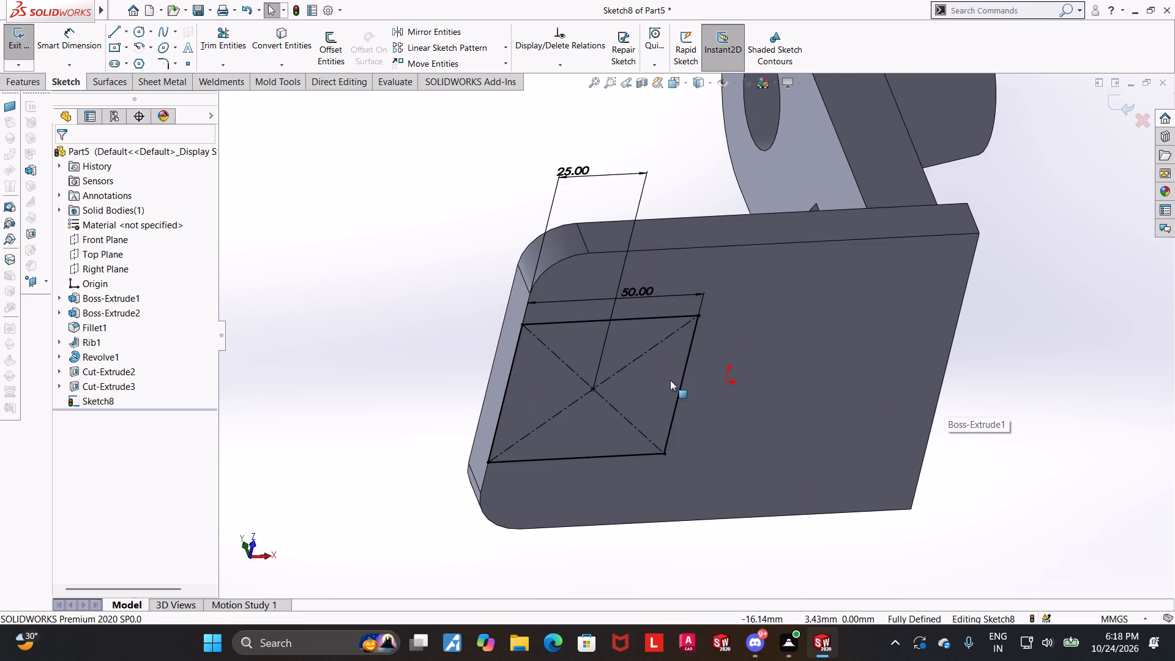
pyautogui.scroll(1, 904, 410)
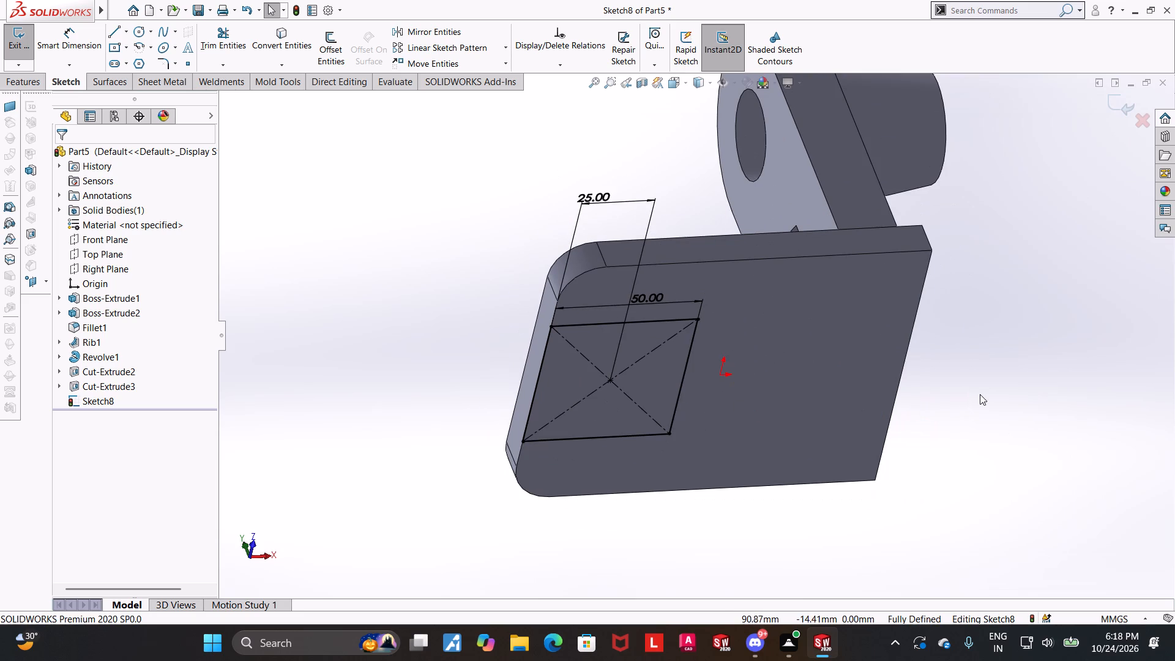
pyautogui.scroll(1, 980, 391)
# Examine the fully dimensioned square sketch and its position on the plate's underside from several angles.
pyautogui.moveTo(978, 386); pyautogui.dragTo(985, 305, button='middle')
pyautogui.moveTo(869, 418); pyautogui.dragTo(882, 417, button='middle')
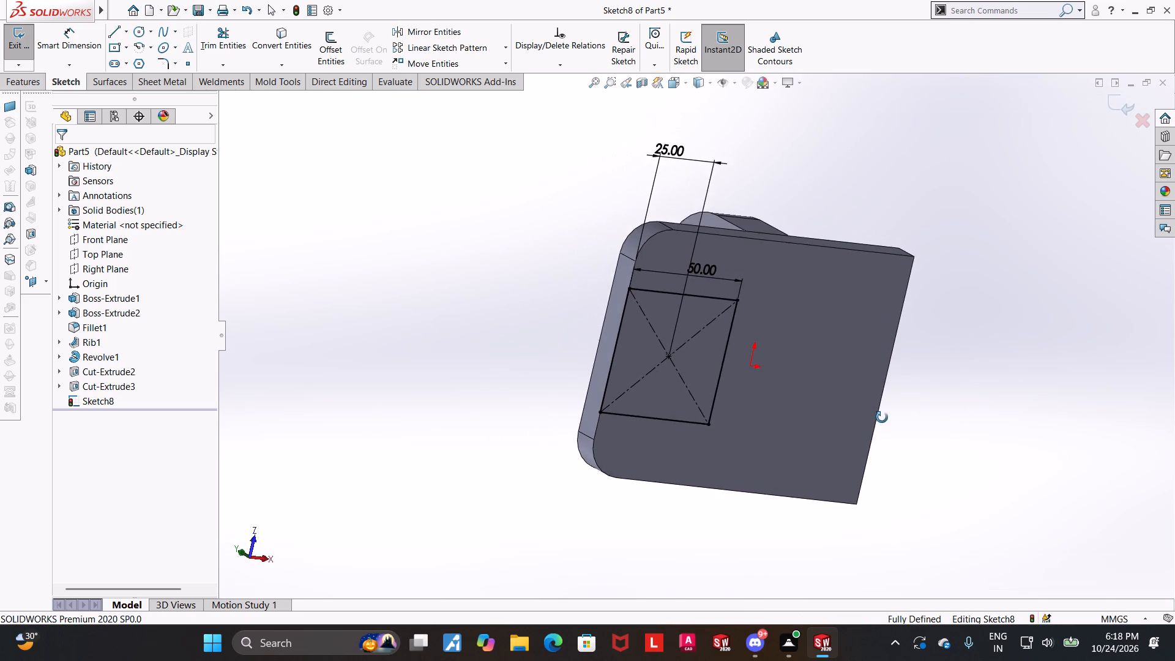
pyautogui.moveTo(882, 417); pyautogui.dragTo(868, 426, button='middle')
pyautogui.scroll(-1, 897, 427)
pyautogui.moveTo(568, 296); pyautogui.dragTo(541, 318, button='middle')
pyautogui.scroll(2, 512, 342)
pyautogui.moveTo(502, 360); pyautogui.dragTo(507, 360, button='middle')
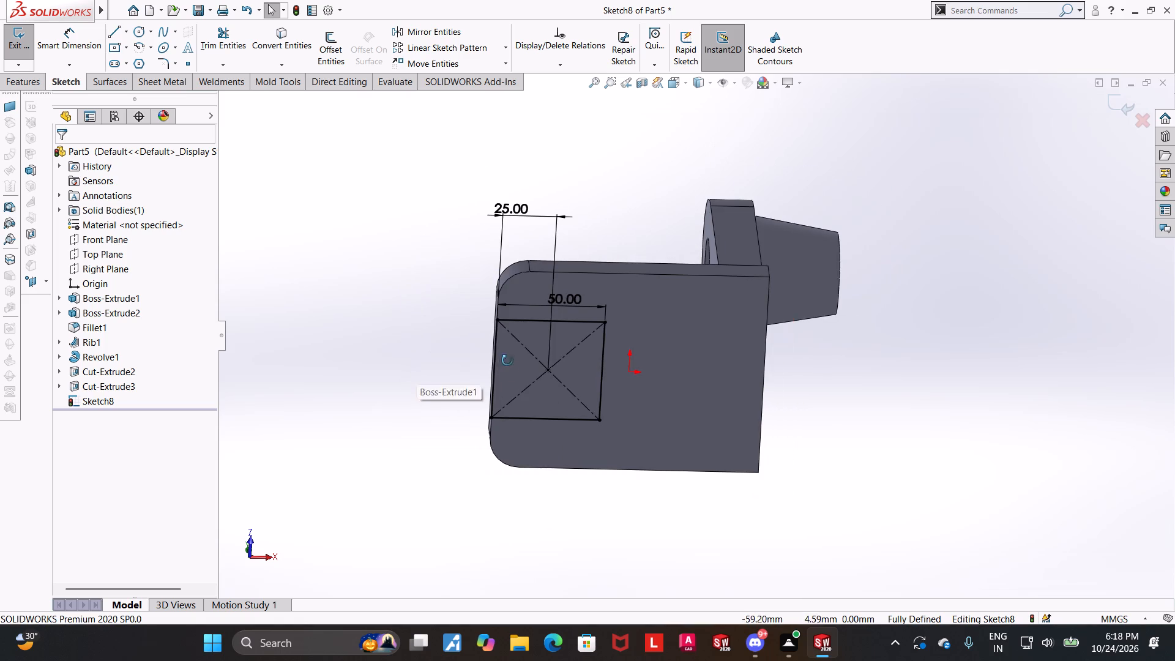
pyautogui.moveTo(507, 360); pyautogui.dragTo(541, 361, button='middle')
pyautogui.scroll(-4, 571, 373)
pyautogui.scroll(3, 1078, 395)
pyautogui.moveTo(1023, 372); pyautogui.dragTo(1002, 375, button='middle')
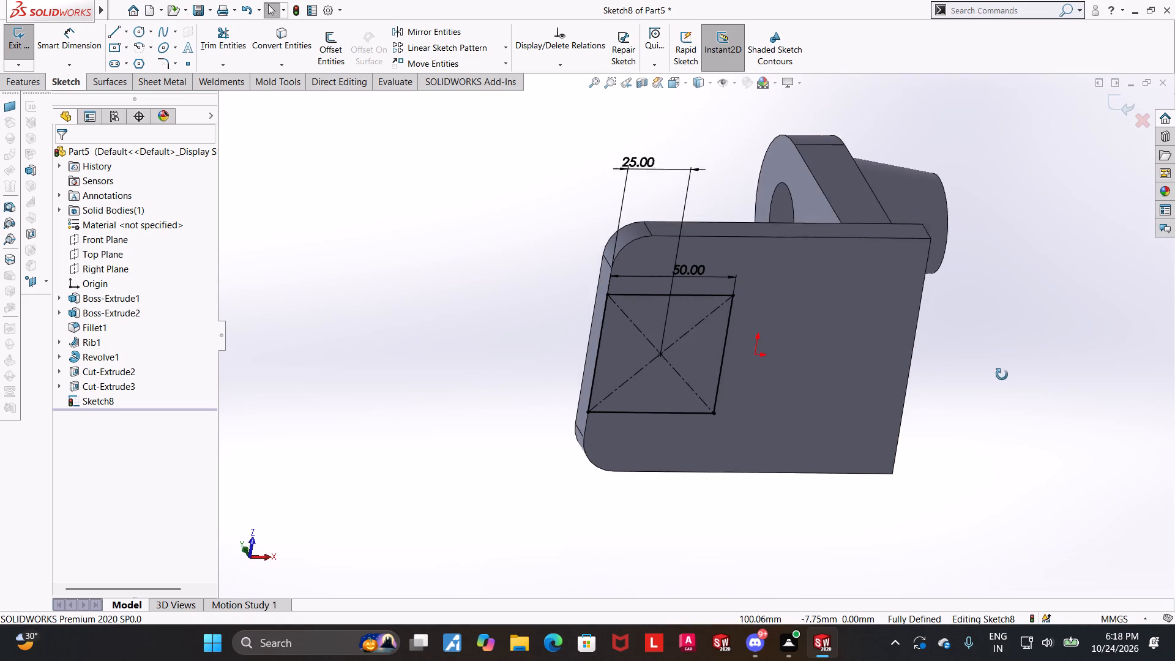
pyautogui.moveTo(1002, 375); pyautogui.dragTo(1000, 373, button='middle')
pyautogui.scroll(-1, 835, 328)
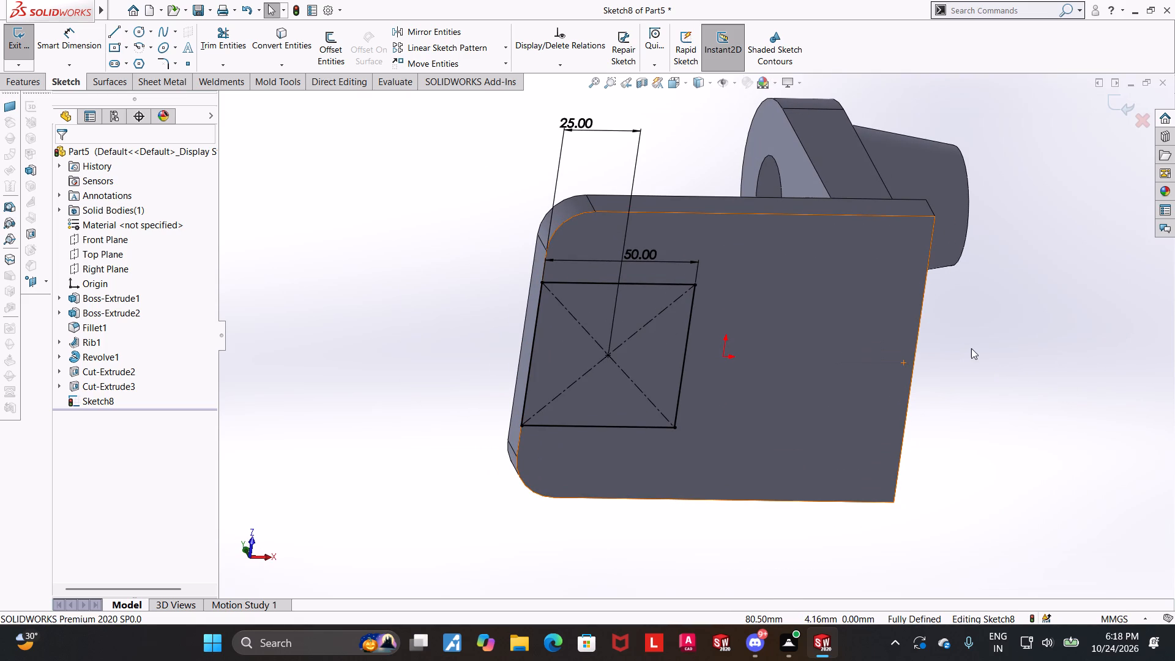
pyautogui.moveTo(971, 348); pyautogui.dragTo(983, 353, button='middle')
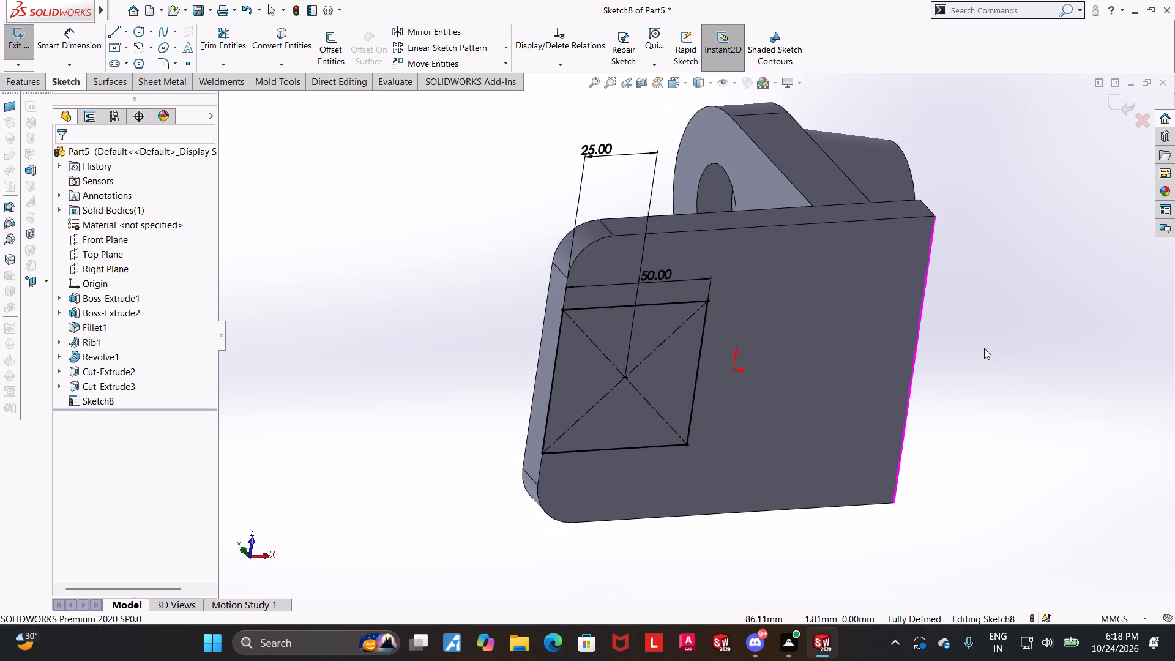
pyautogui.scroll(1, 1015, 262)
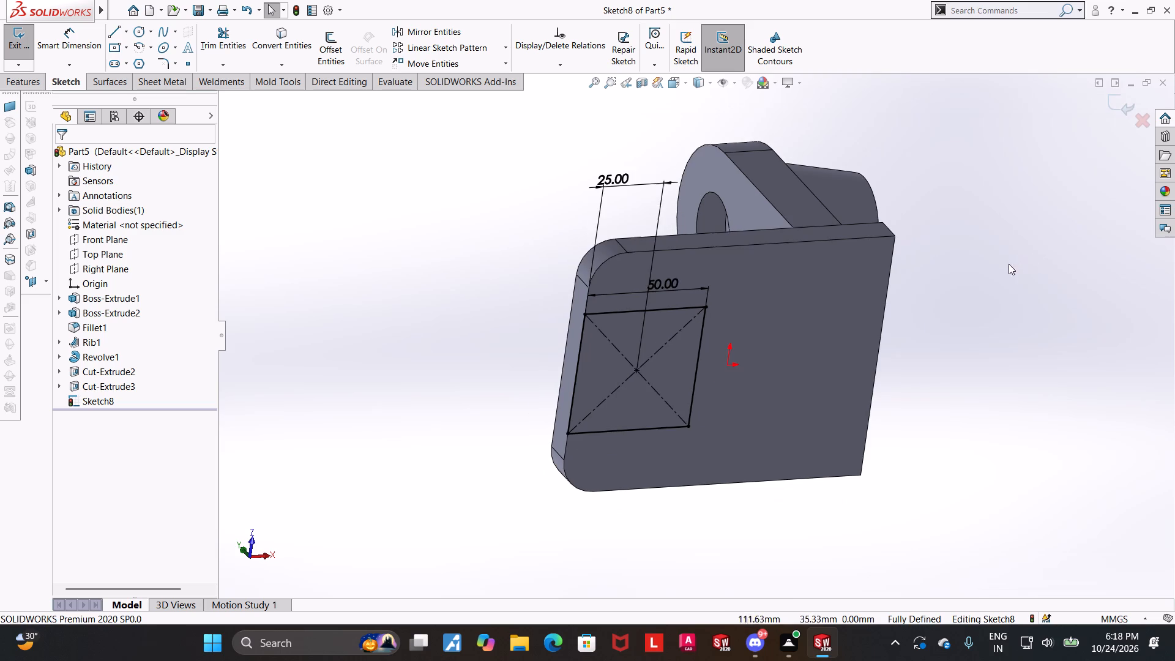
pyautogui.scroll(-1, 684, 309)
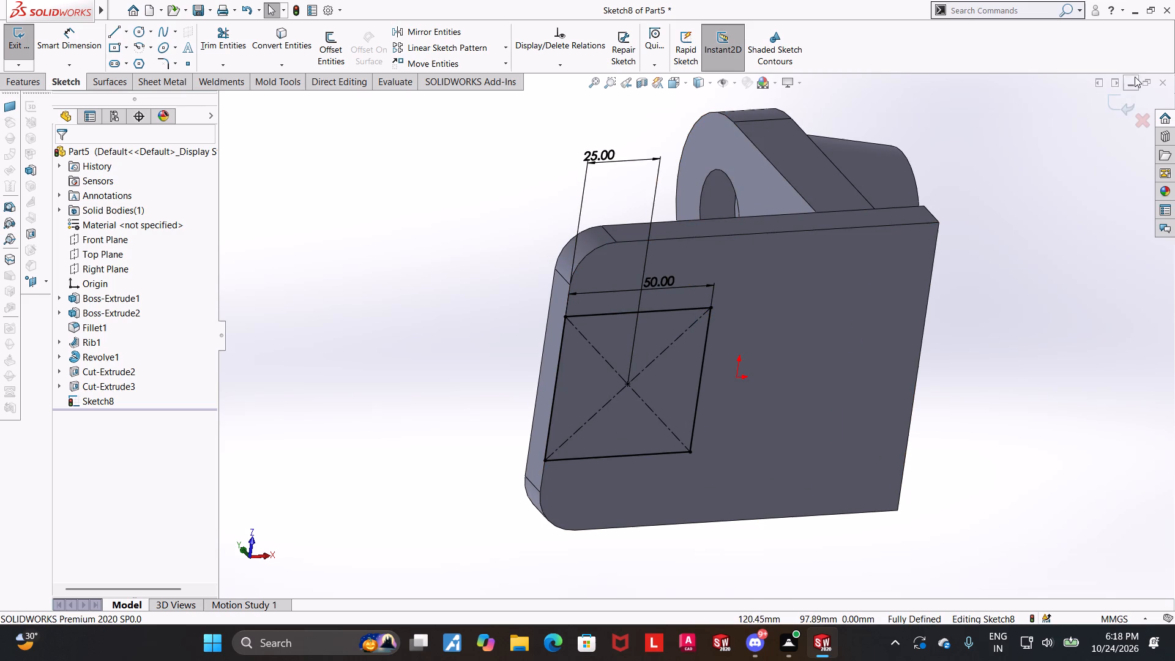
# Finish and exit the 50 mm square sketch on the plate's underside.
pyautogui.click(1124, 98)
# Create a reference plane offset 60 mm outward from the plate's underside face.
pyautogui.moveTo(475, 222); pyautogui.dragTo(474, 185, button='middle')
pyautogui.scroll(1, 800, 422)
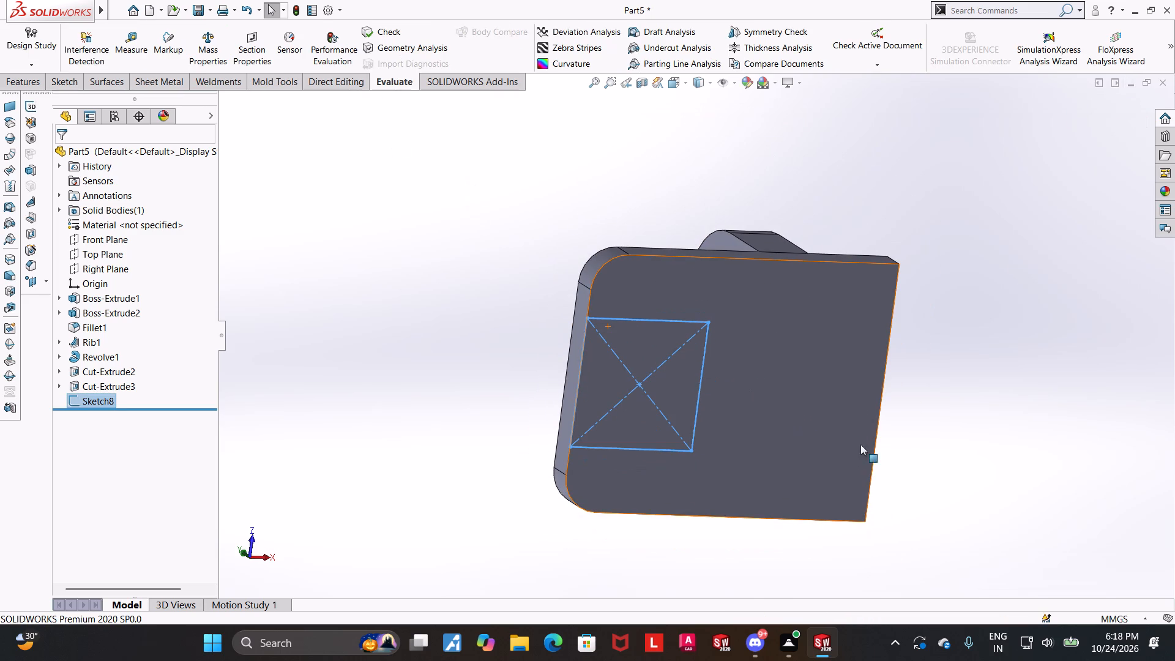
pyautogui.click(15, 75)
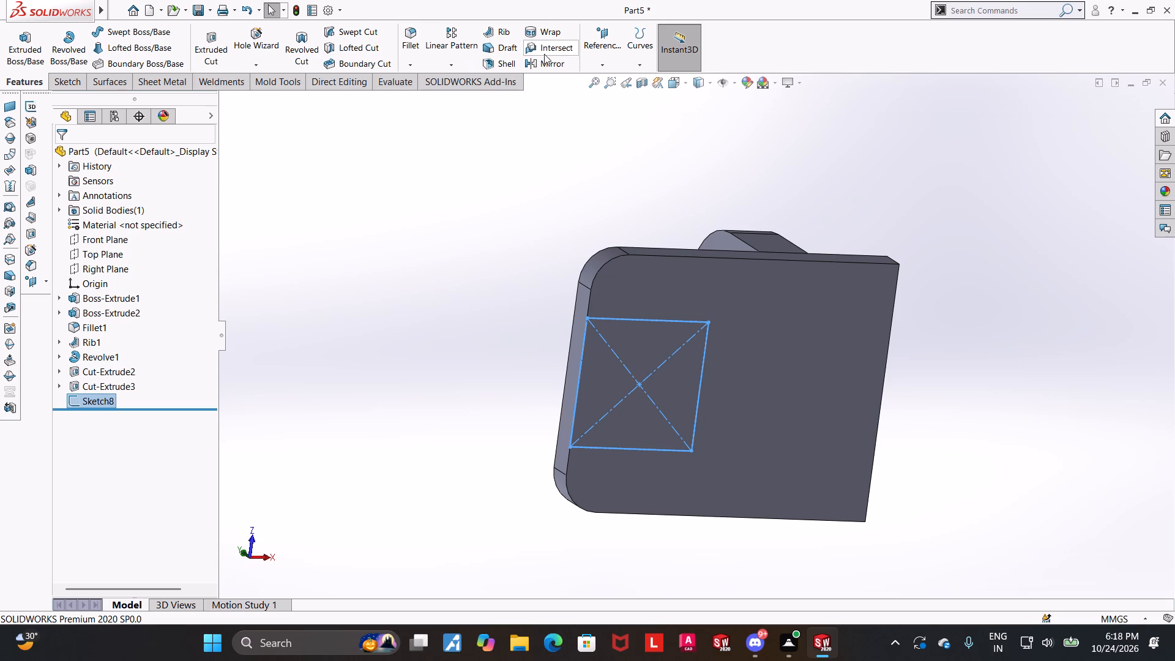
pyautogui.click(617, 61)
pyautogui.click(614, 86)
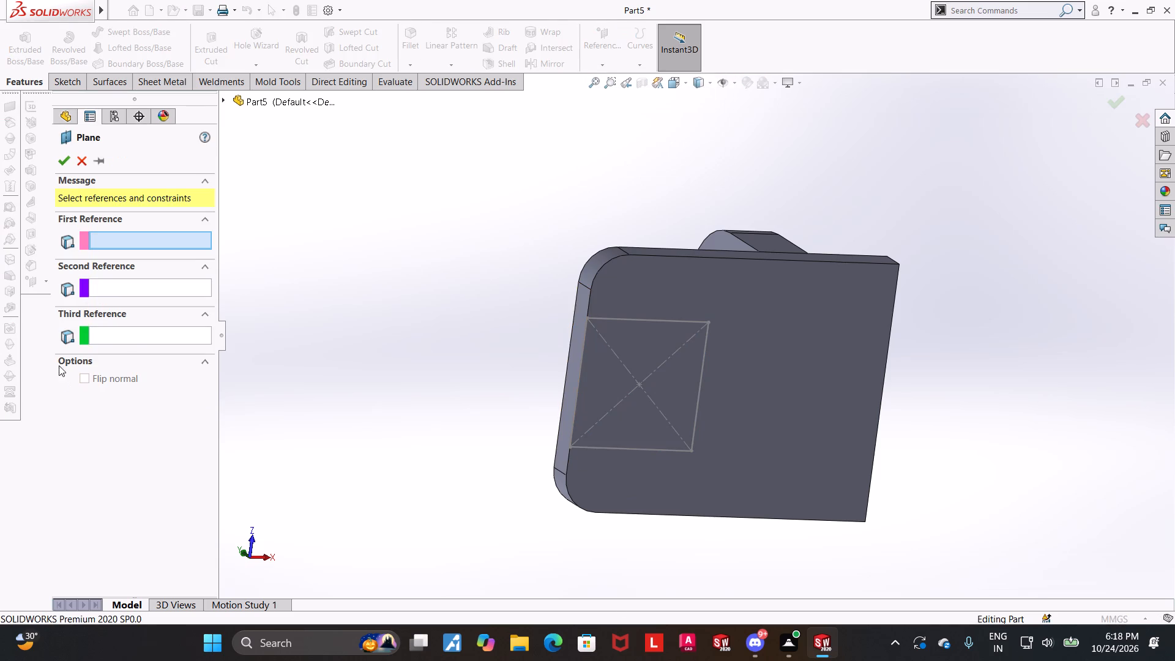
pyautogui.click(785, 332)
pyautogui.scroll(3, 434, 330)
pyautogui.moveTo(745, 293); pyautogui.dragTo(745, 379, button='middle')
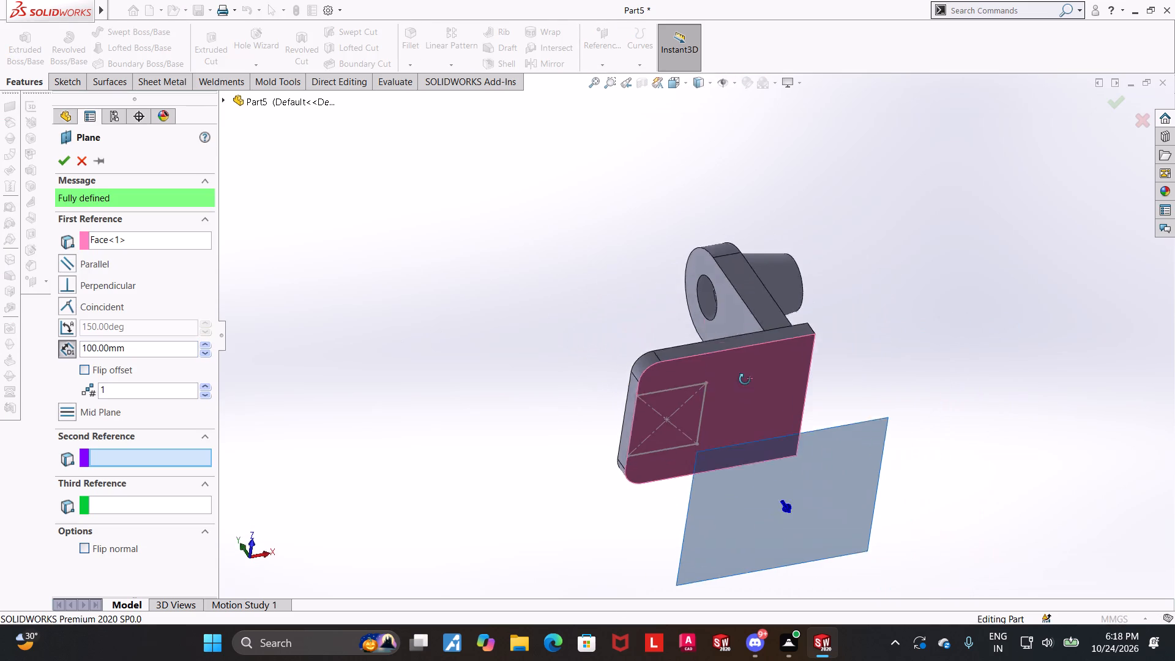
pyautogui.moveTo(745, 379); pyautogui.dragTo(743, 401, button='middle')
pyautogui.moveTo(141, 346); pyautogui.dragTo(0, 354)
pyautogui.write('60')
pyautogui.press('Return')
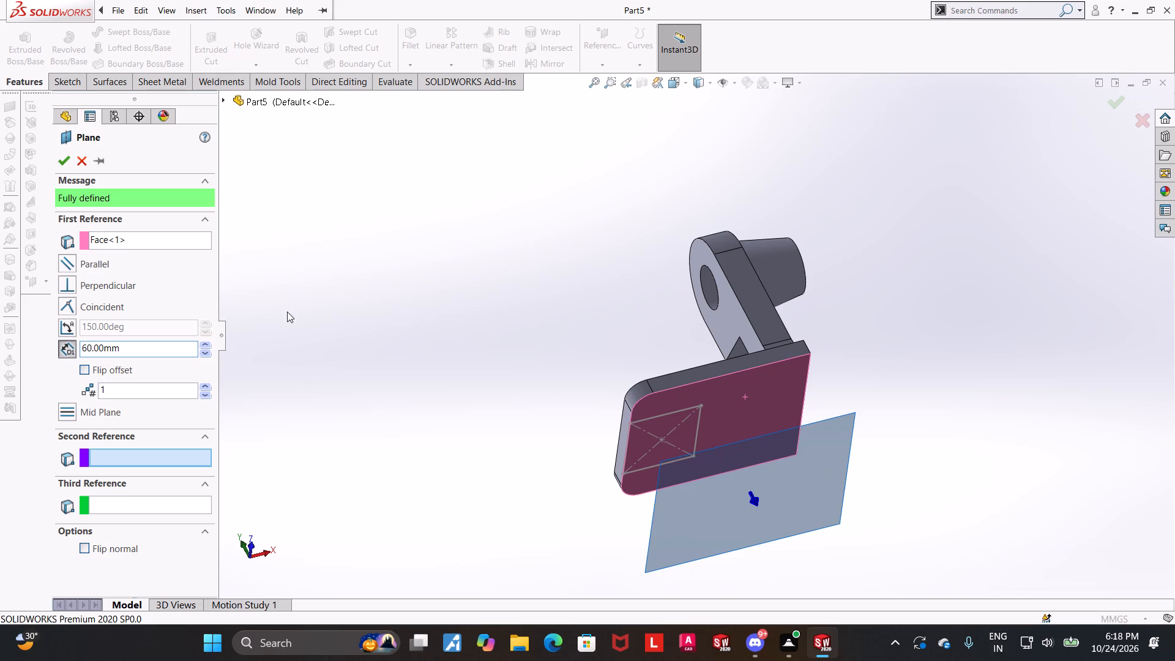
pyautogui.click(60, 160)
# Start a sketch on the offset plane and draw a center square about 34 mm wide, centered on the 50 mm square.
pyautogui.moveTo(1015, 456); pyautogui.dragTo(1010, 375, button='middle')
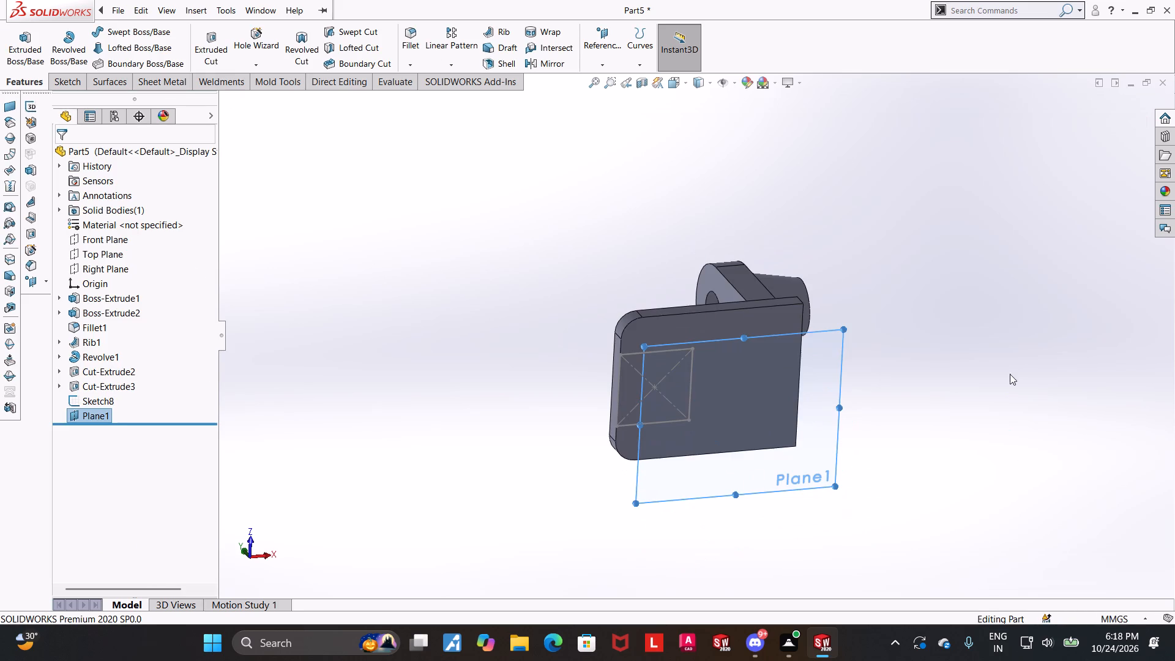
pyautogui.click(906, 417)
pyautogui.click(829, 425)
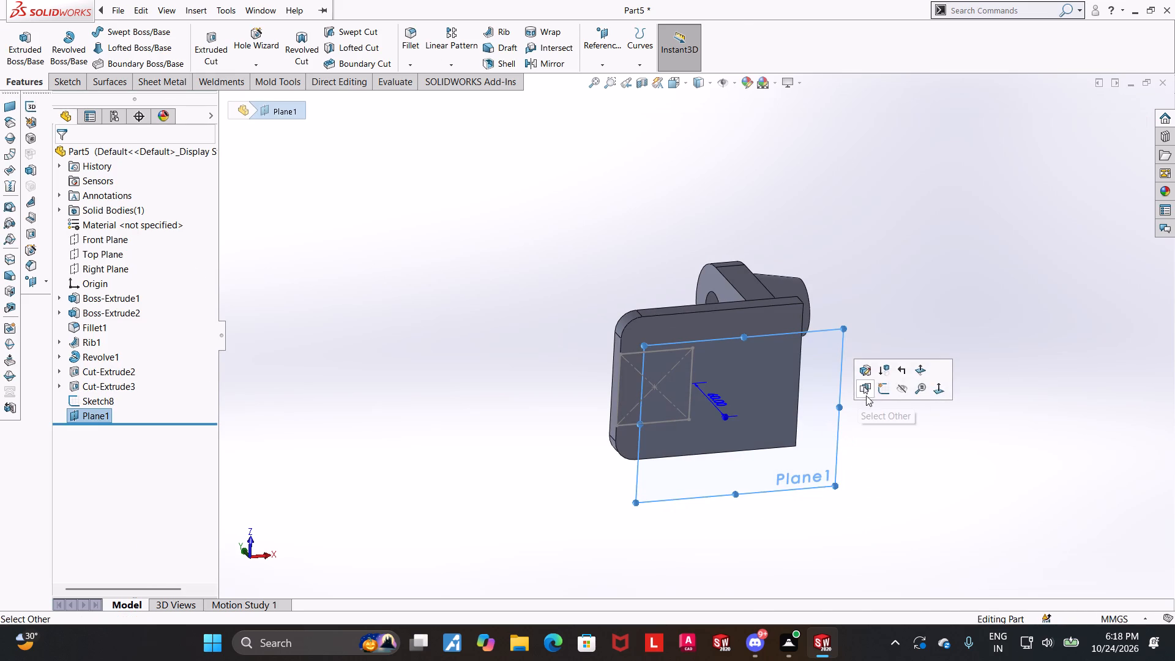
pyautogui.click(879, 389)
pyautogui.click(114, 424)
pyautogui.click(140, 405)
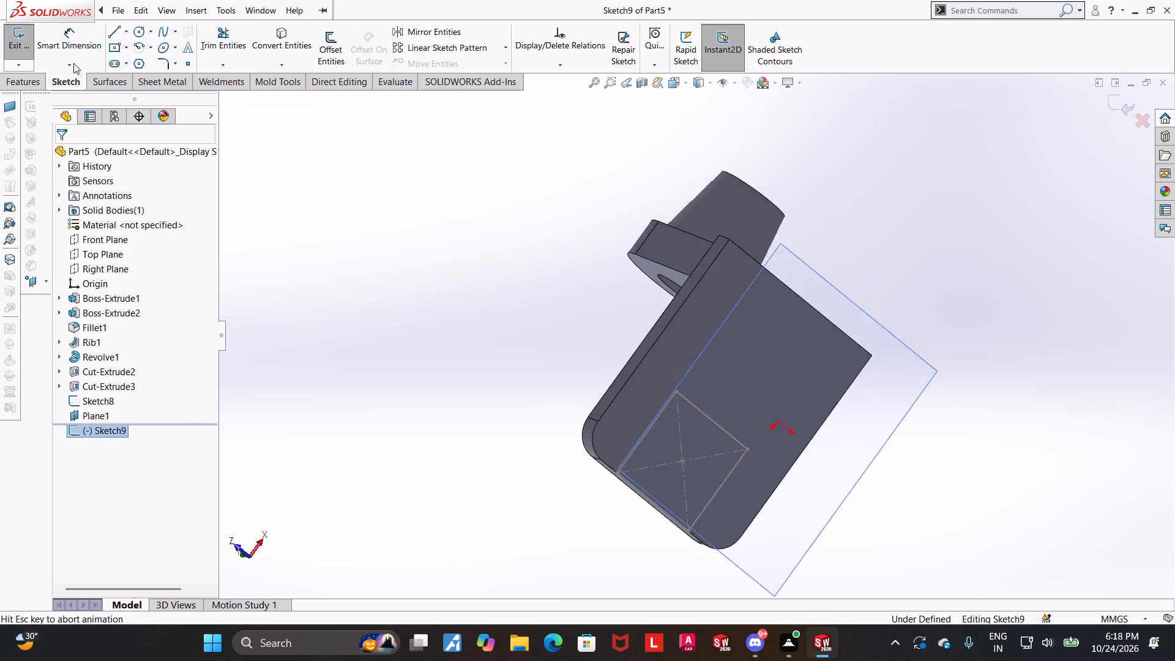
pyautogui.click(117, 45)
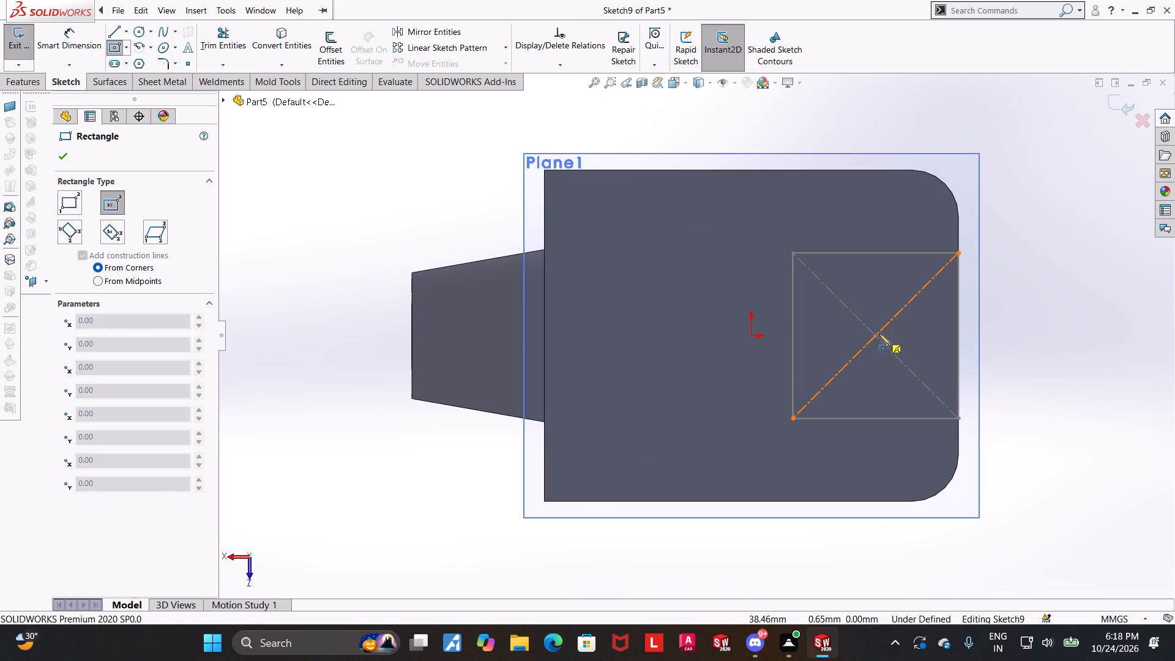
pyautogui.click(878, 337)
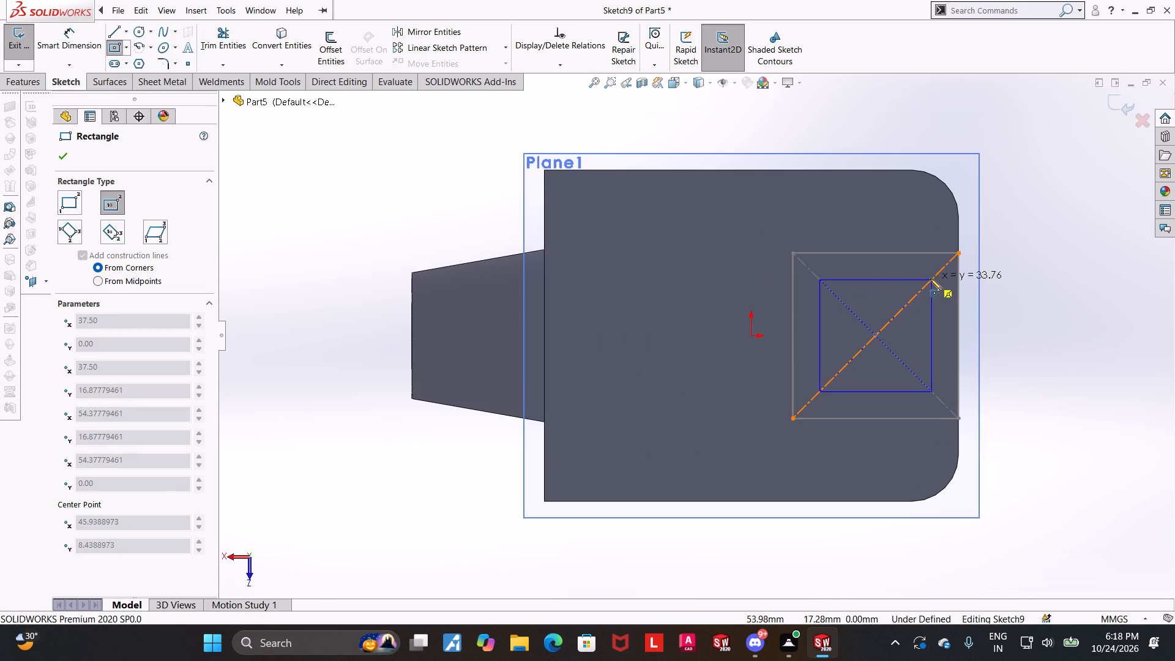
pyautogui.click(930, 278)
pyautogui.press('Escape')
pyautogui.press('Escape')
# Dimension the new square's side to 30 mm and exit the sketch.
pyautogui.click(78, 37)
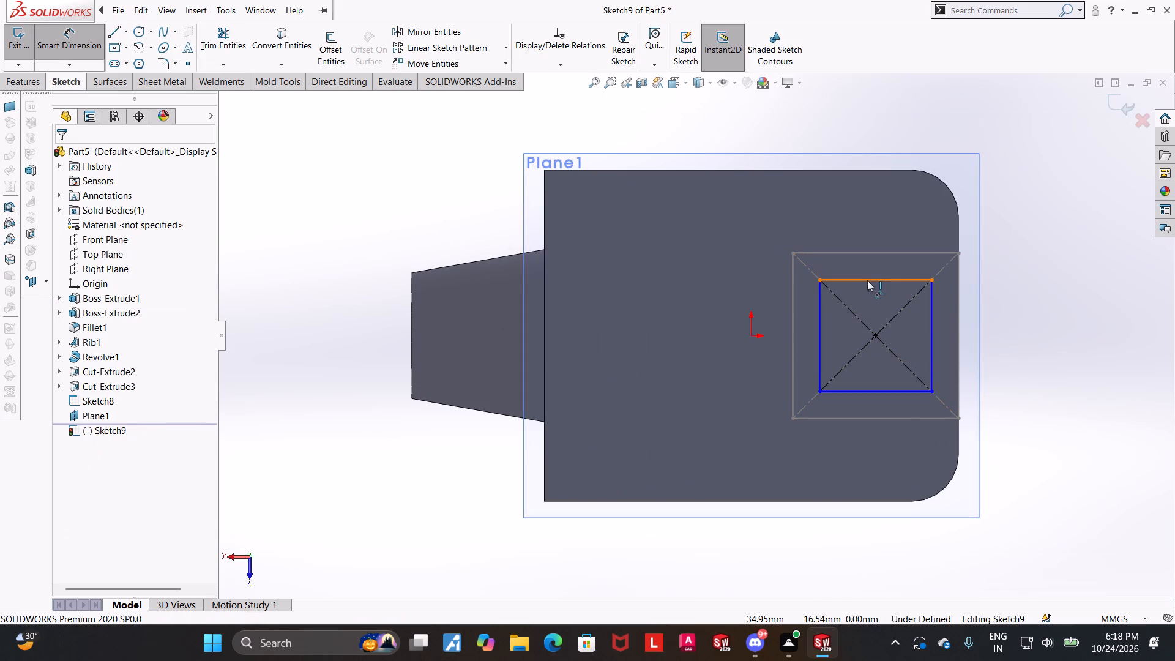
pyautogui.click(867, 280)
pyautogui.click(865, 214)
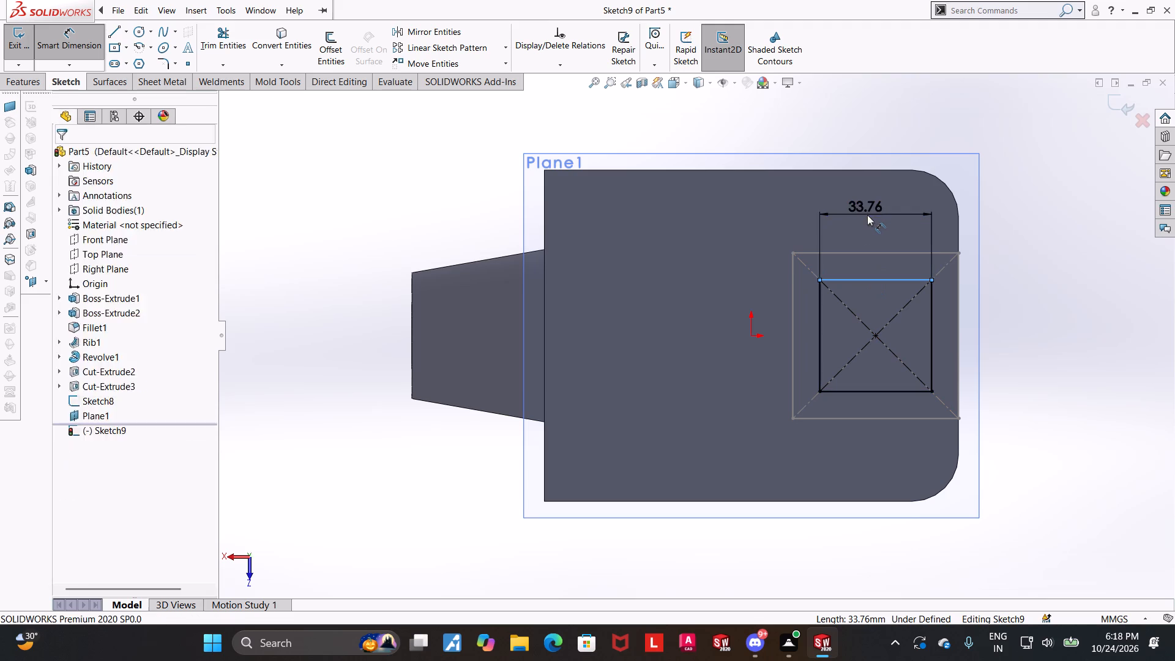
pyautogui.write('30')
pyautogui.press('Return')
pyautogui.press('Escape')
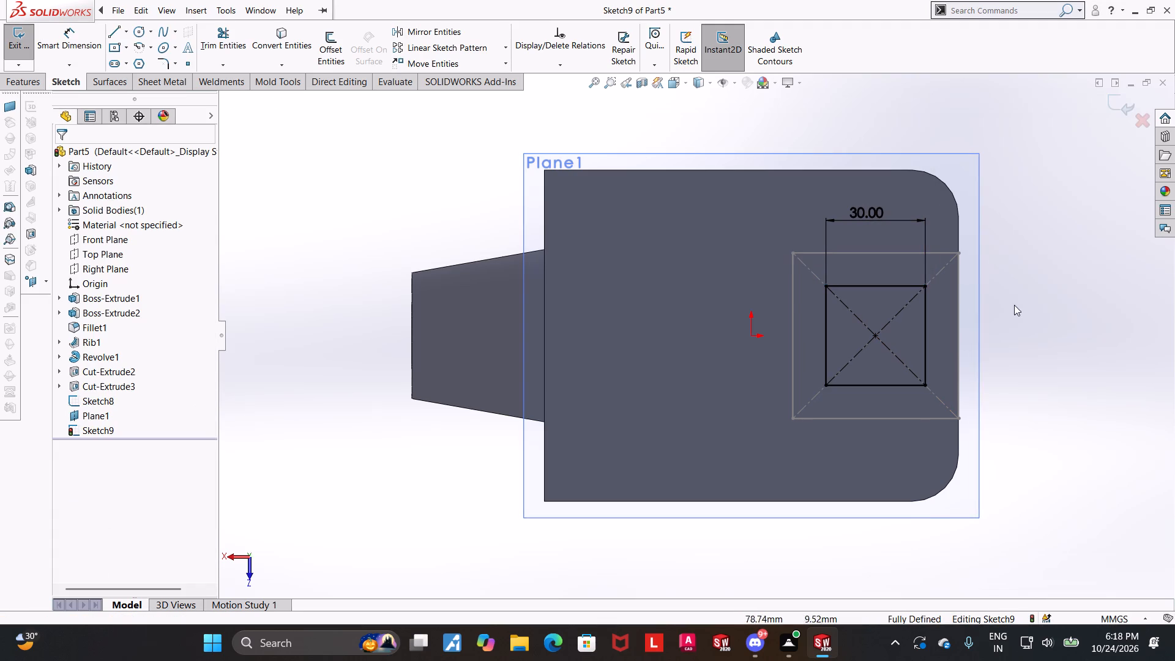
pyautogui.click(1015, 305)
pyautogui.click(1124, 110)
# Loft a solid between the 30 mm square on the offset plane and the 50 mm square on the plate's underside.
pyautogui.scroll(4, 1070, 189)
pyautogui.moveTo(1036, 246); pyautogui.dragTo(984, 293, button='middle')
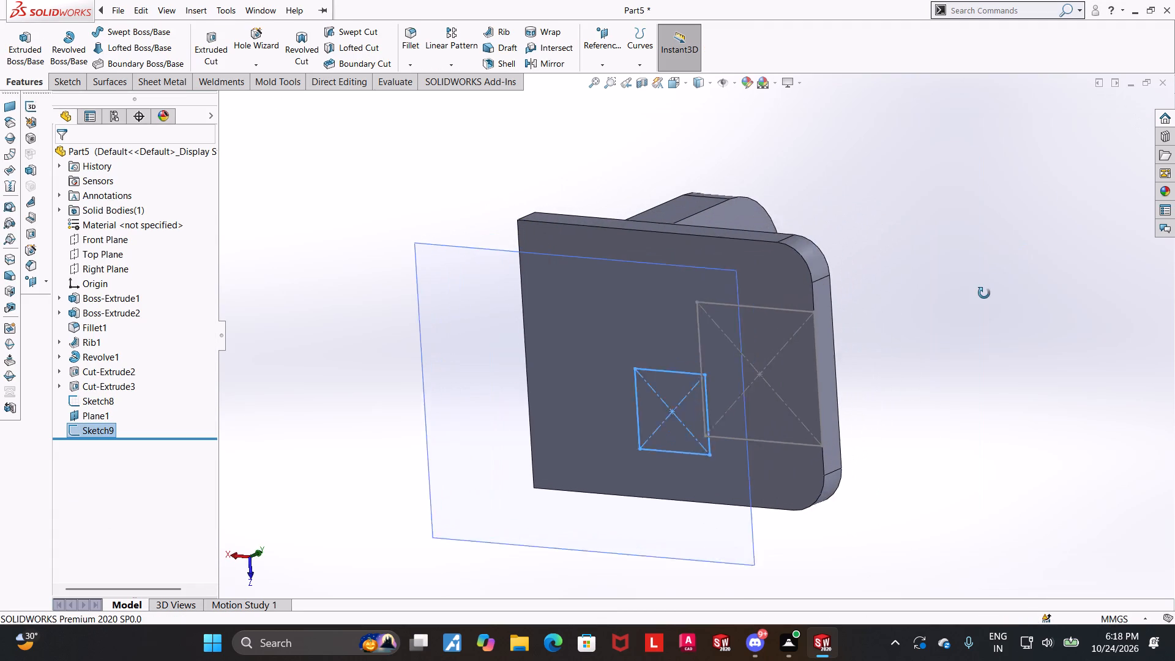
pyautogui.moveTo(984, 293); pyautogui.dragTo(983, 294, button='middle')
pyautogui.moveTo(967, 299); pyautogui.dragTo(949, 311, button='middle')
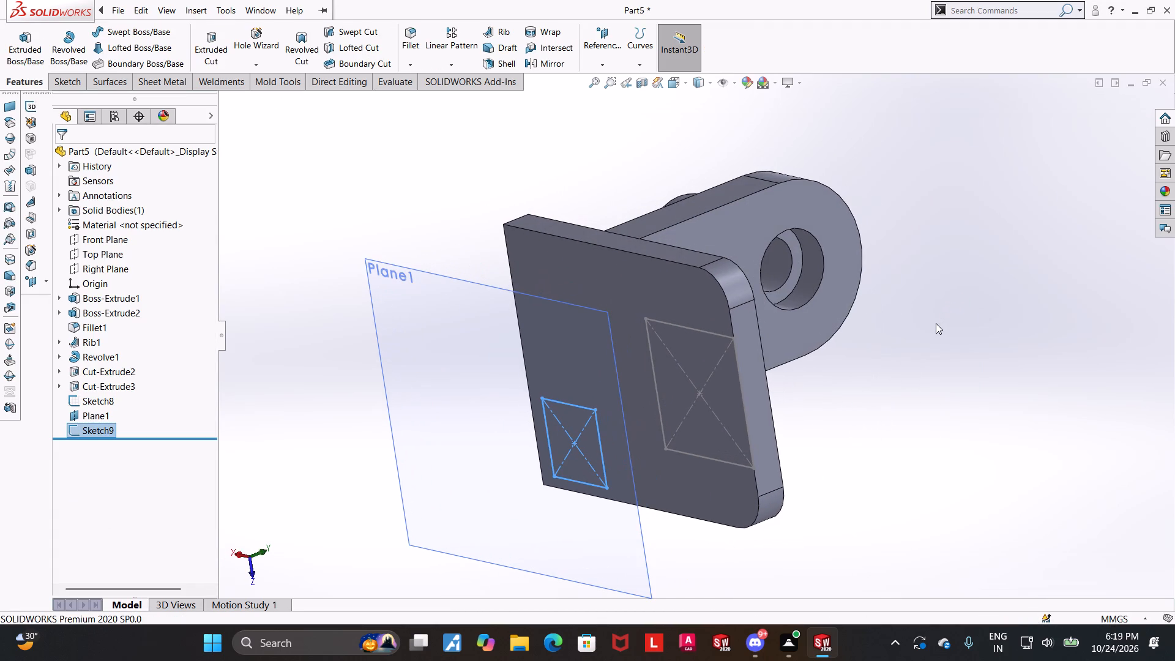
pyautogui.click(1079, 174)
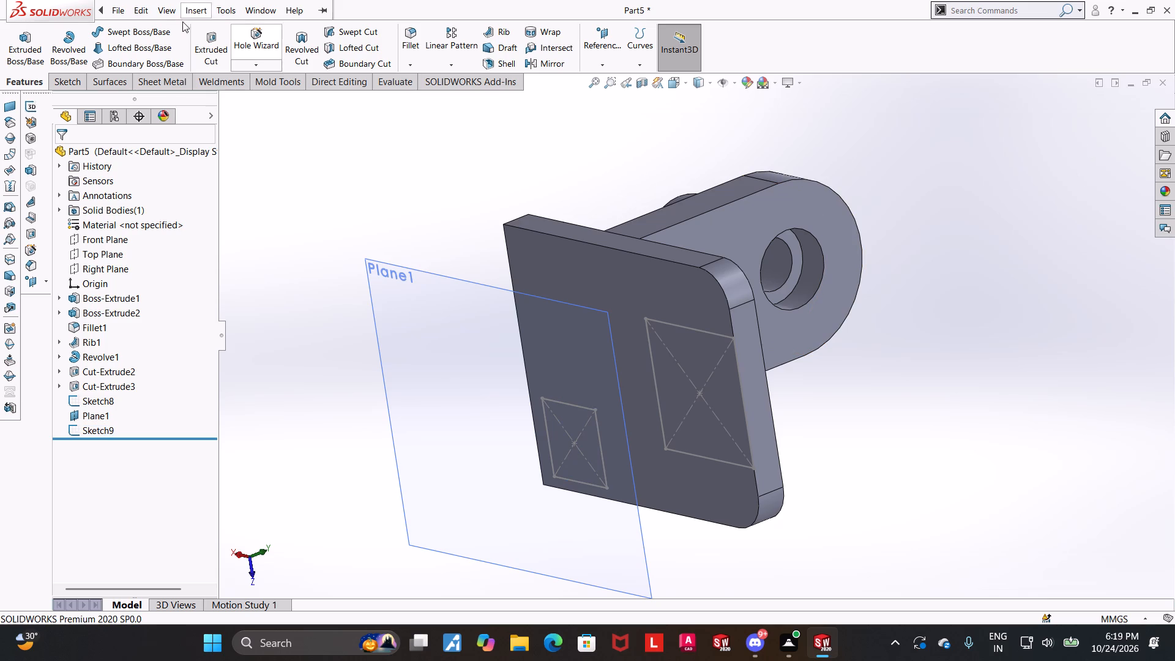
pyautogui.click(133, 48)
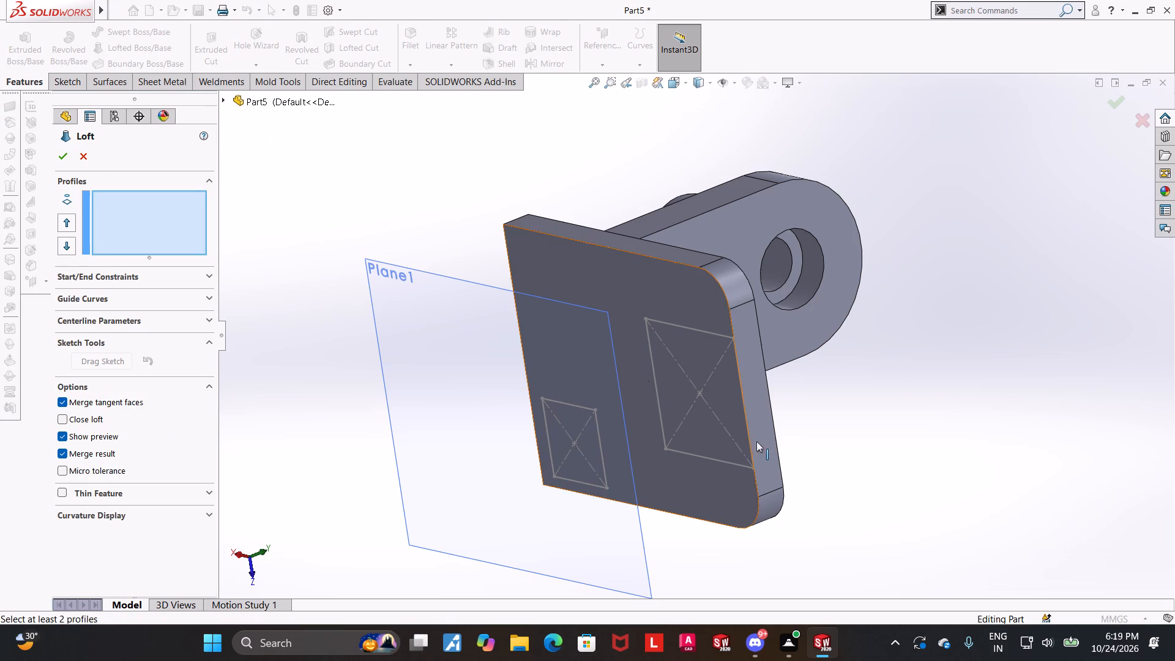
pyautogui.click(578, 409)
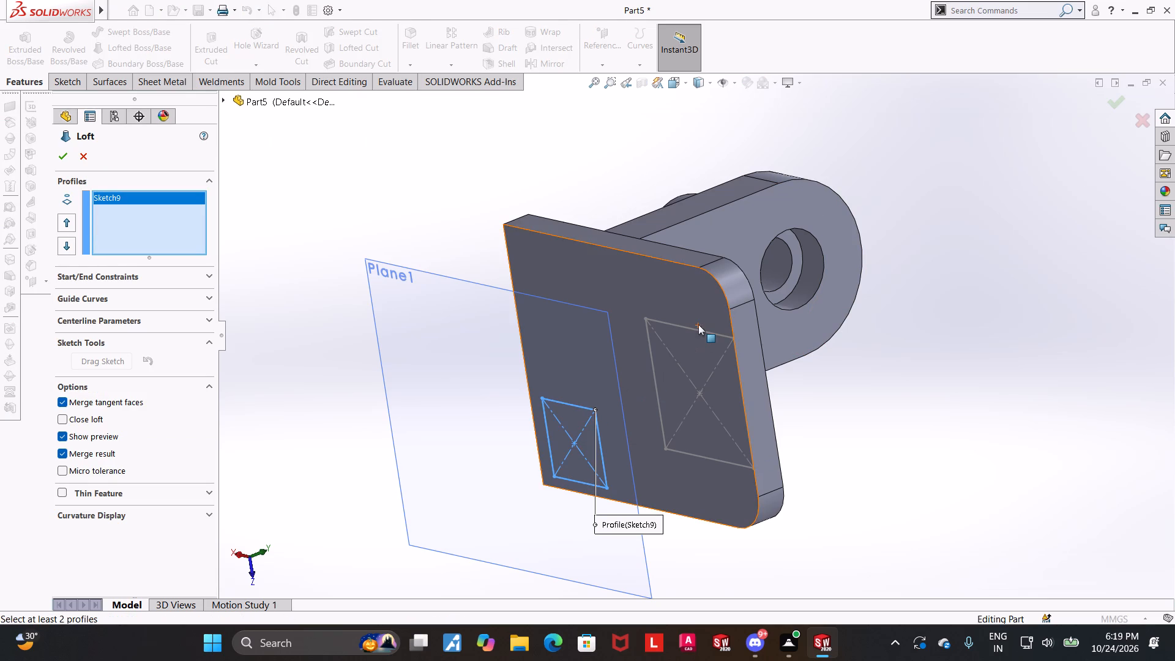
pyautogui.click(691, 327)
pyautogui.moveTo(908, 384); pyautogui.dragTo(931, 305, button='middle')
pyautogui.click(67, 147)
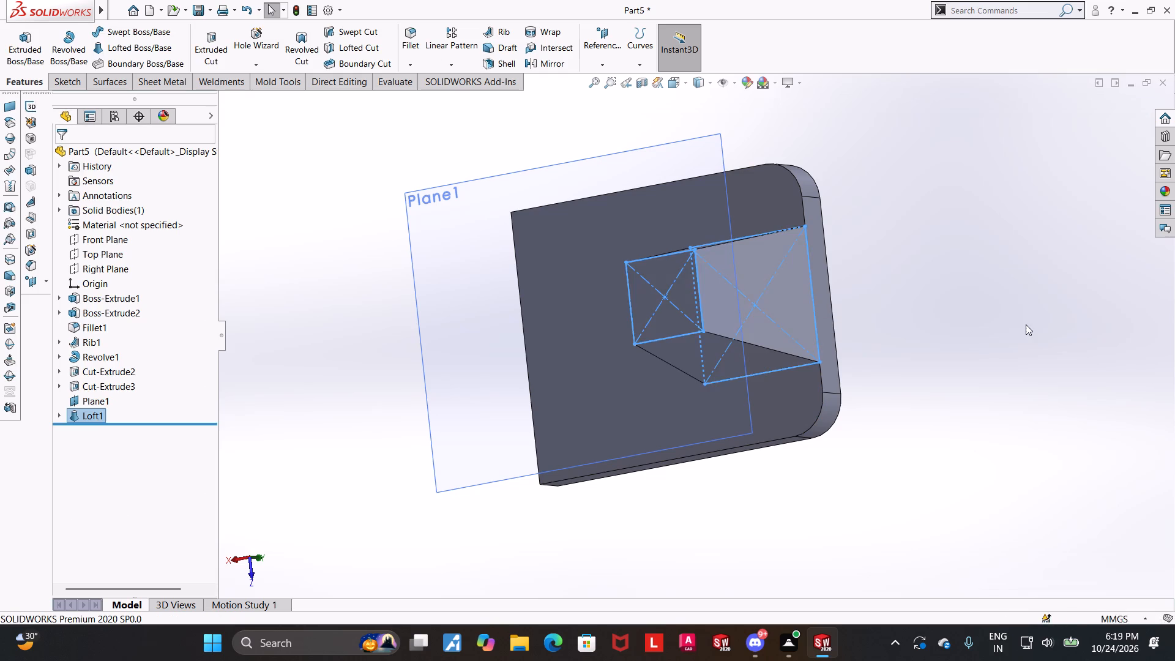
# Hide the reference plane offset from the plate's underside.
pyautogui.click(1026, 324)
pyautogui.scroll(1, 1006, 255)
pyautogui.moveTo(1005, 259); pyautogui.dragTo(990, 343, button='middle')
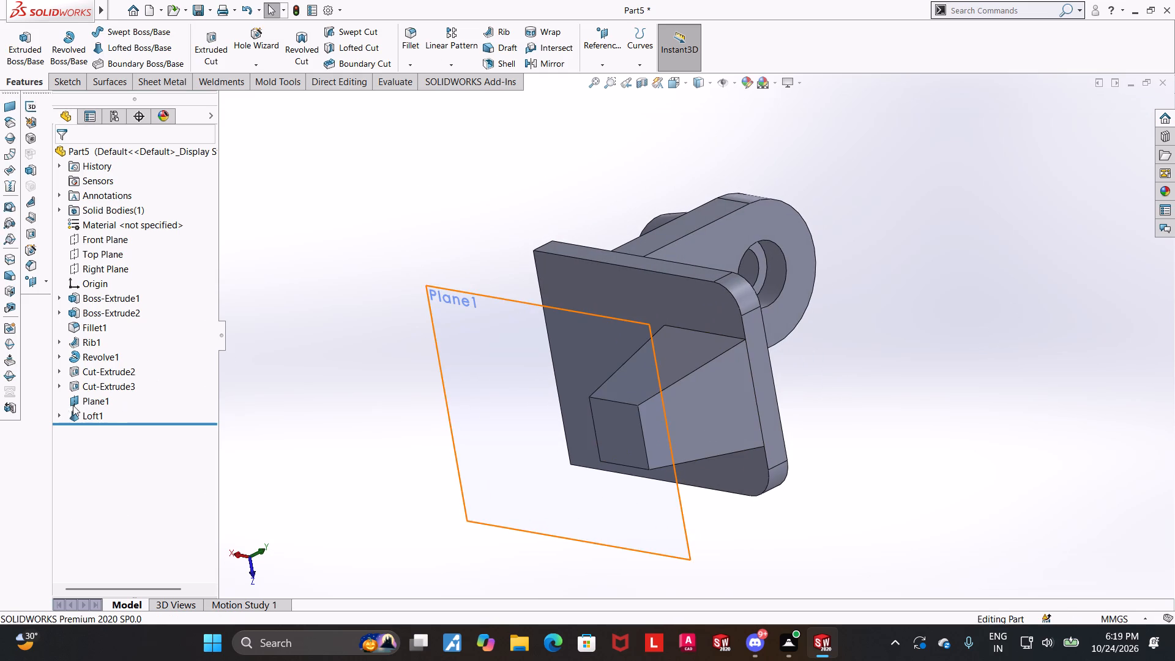
pyautogui.click(75, 404)
pyautogui.click(104, 387)
# Examine the bracket from several angles, including the Left view, checking the lofted taper, rib, upright and boss.
pyautogui.moveTo(860, 383); pyautogui.dragTo(821, 432, button='middle')
pyautogui.scroll(4, 811, 440)
pyautogui.moveTo(839, 424); pyautogui.dragTo(736, 402, button='middle')
pyautogui.scroll(-3, 699, 368)
pyautogui.moveTo(699, 427); pyautogui.dragTo(673, 434, button='middle')
pyautogui.scroll(-1, 636, 394)
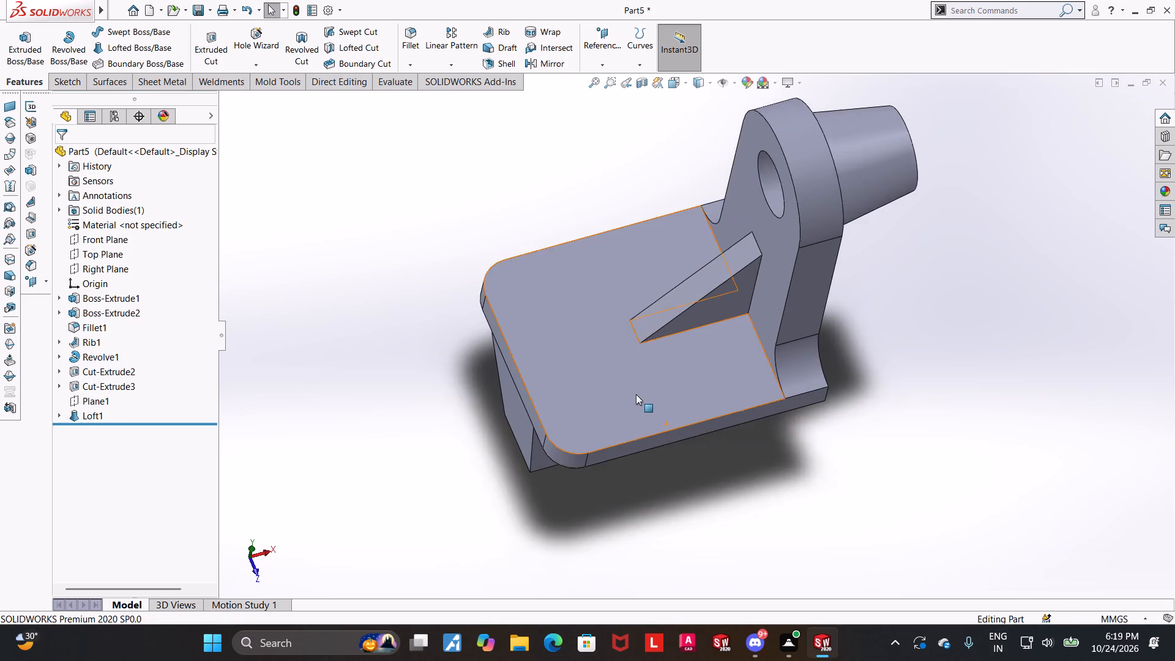
pyautogui.scroll(-2, 636, 394)
pyautogui.moveTo(635, 387); pyautogui.dragTo(631, 245, button='middle')
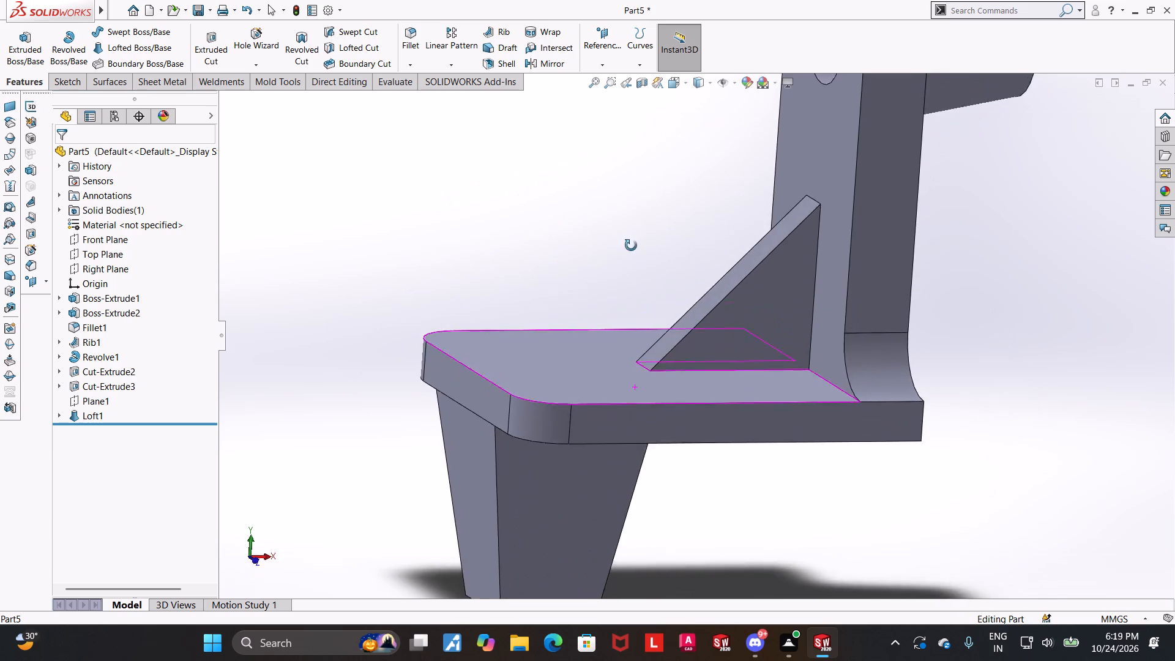
pyautogui.moveTo(631, 245); pyautogui.dragTo(630, 265, button='middle')
pyautogui.scroll(3, 630, 267)
pyautogui.scroll(1, 725, 457)
pyautogui.moveTo(723, 460); pyautogui.dragTo(722, 273, button='middle')
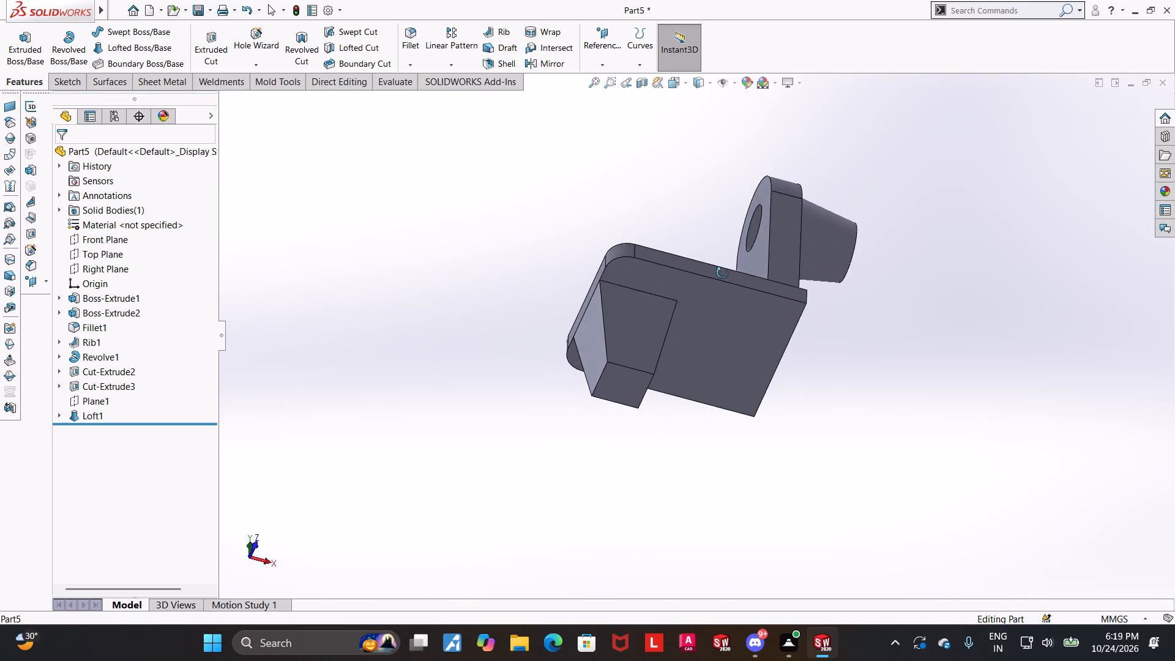
pyautogui.moveTo(722, 273); pyautogui.dragTo(714, 521, button='middle')
pyautogui.middleClick(717, 510)
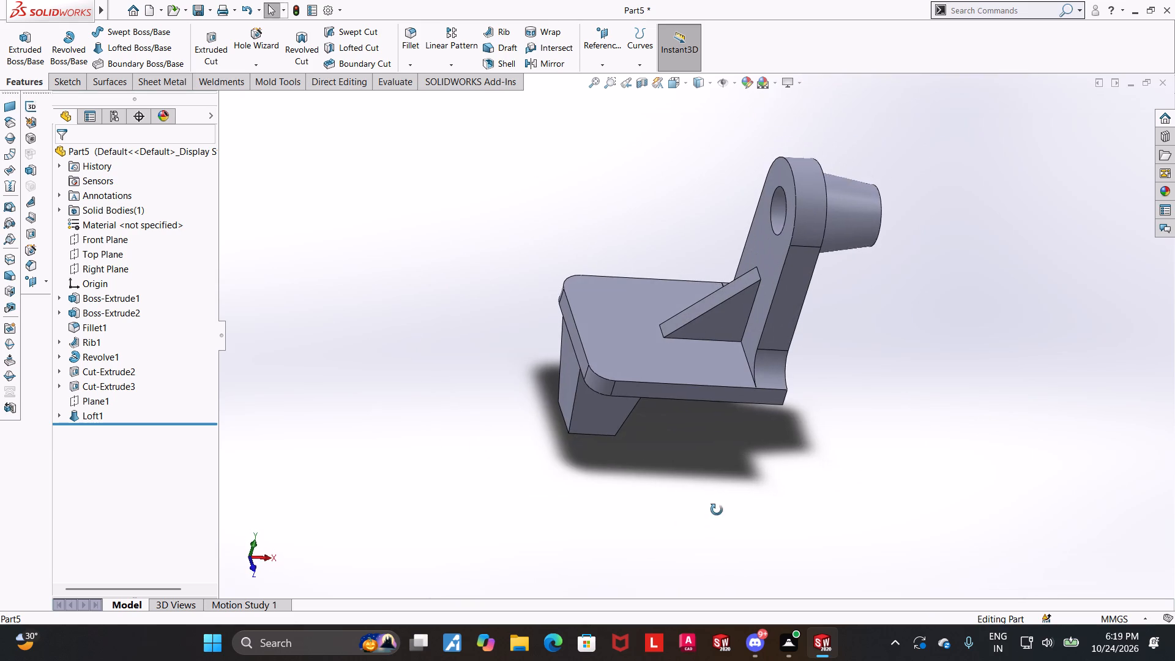
pyautogui.moveTo(706, 400); pyautogui.dragTo(758, 411, button='middle')
pyautogui.scroll(-2, 892, 367)
pyautogui.moveTo(906, 332); pyautogui.dragTo(982, 335, button='middle')
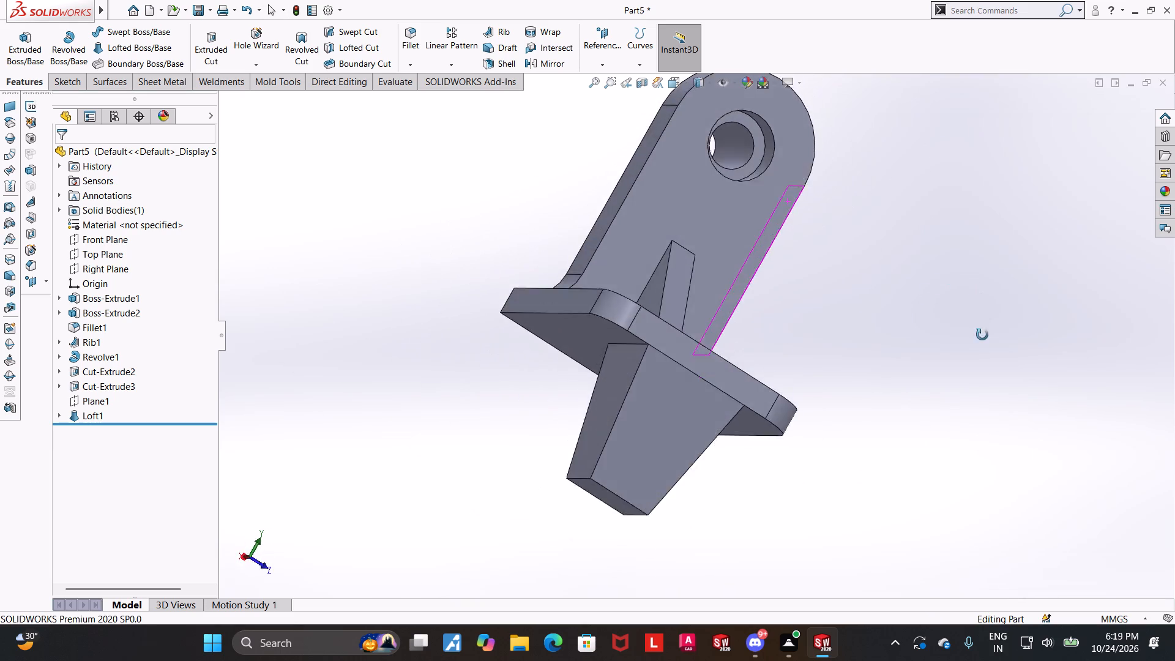
pyautogui.moveTo(982, 335); pyautogui.dragTo(980, 299, button='middle')
pyautogui.click(676, 84)
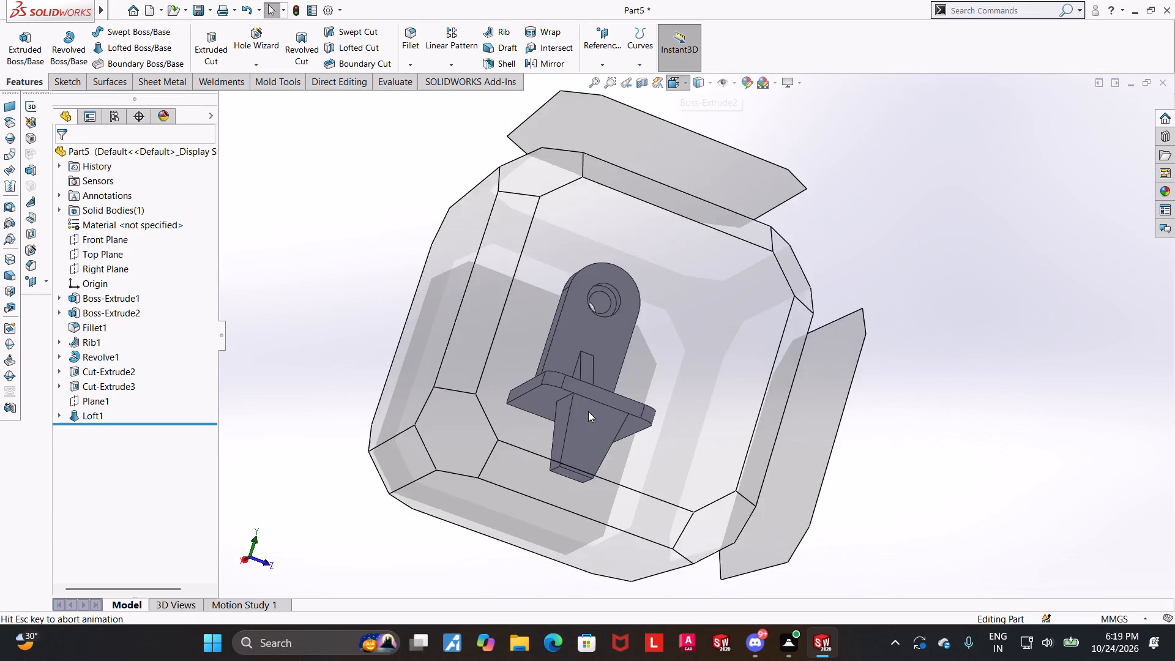
pyautogui.click(581, 413)
pyautogui.scroll(2, 1009, 430)
pyautogui.scroll(-1, 886, 312)
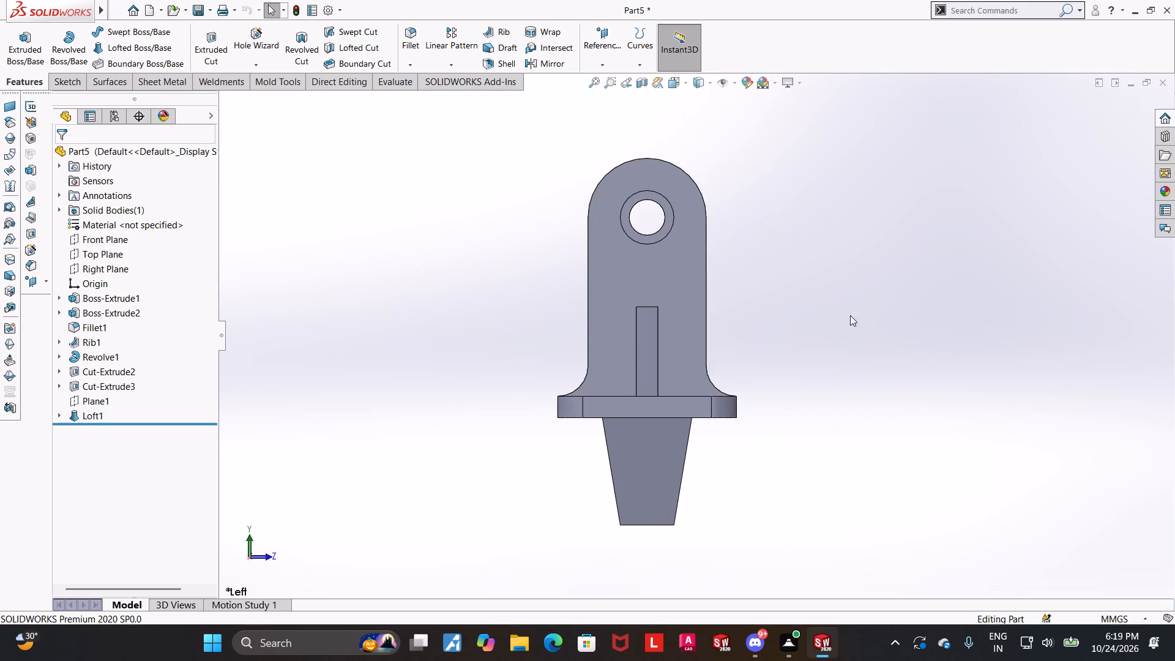
pyautogui.moveTo(842, 319); pyautogui.dragTo(721, 455, button='middle')
pyautogui.click(797, 441)
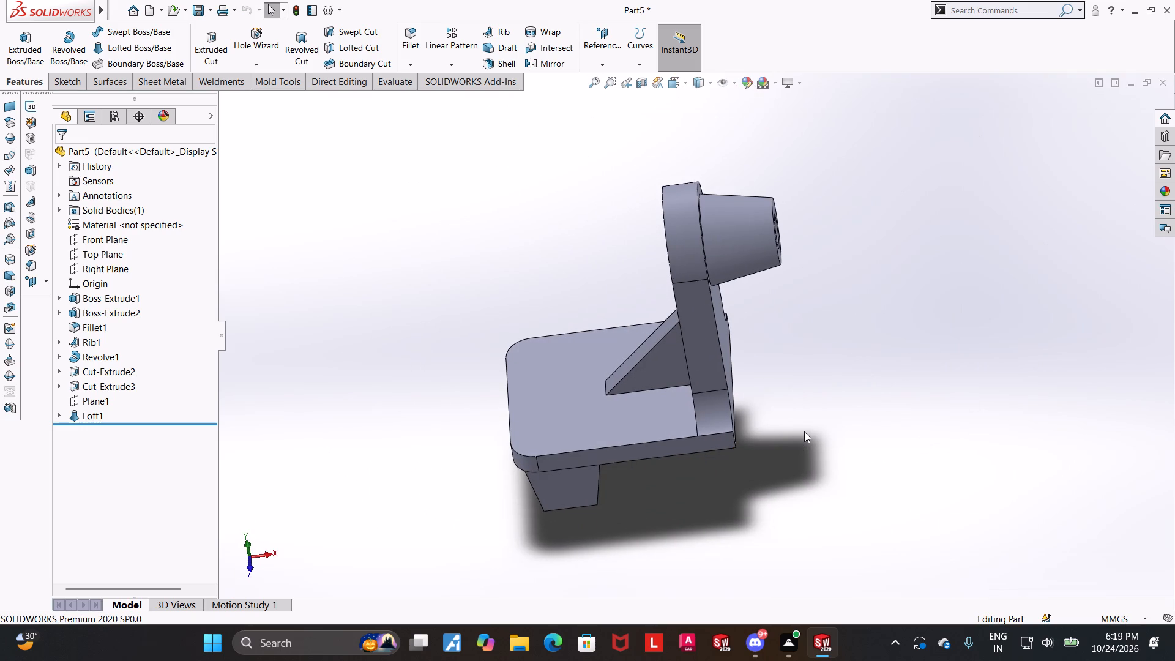
pyautogui.scroll(1, 804, 431)
pyautogui.moveTo(804, 431); pyautogui.dragTo(817, 438, button='middle')
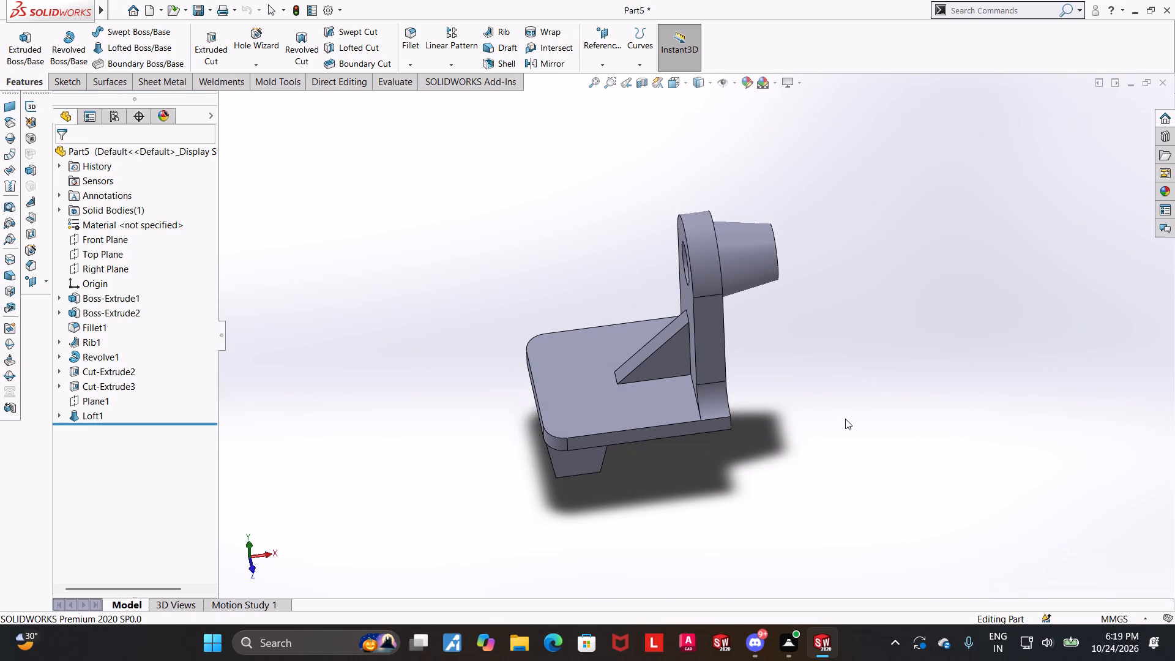
pyautogui.moveTo(815, 437); pyautogui.dragTo(818, 370, button='middle')
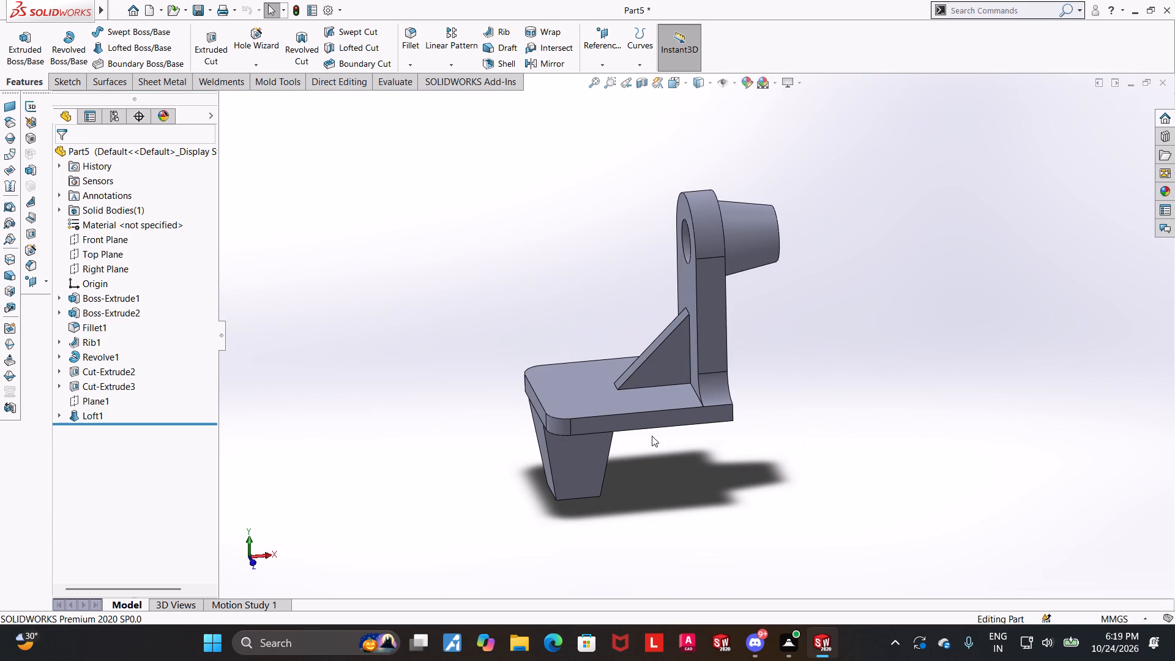
pyautogui.scroll(1, 652, 436)
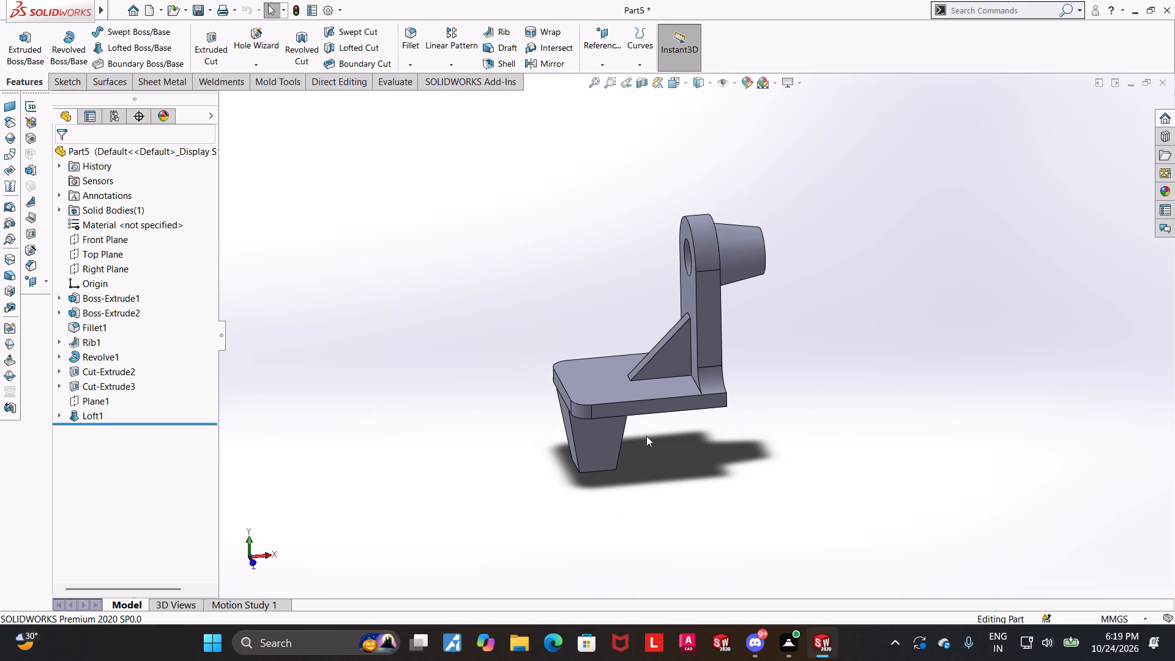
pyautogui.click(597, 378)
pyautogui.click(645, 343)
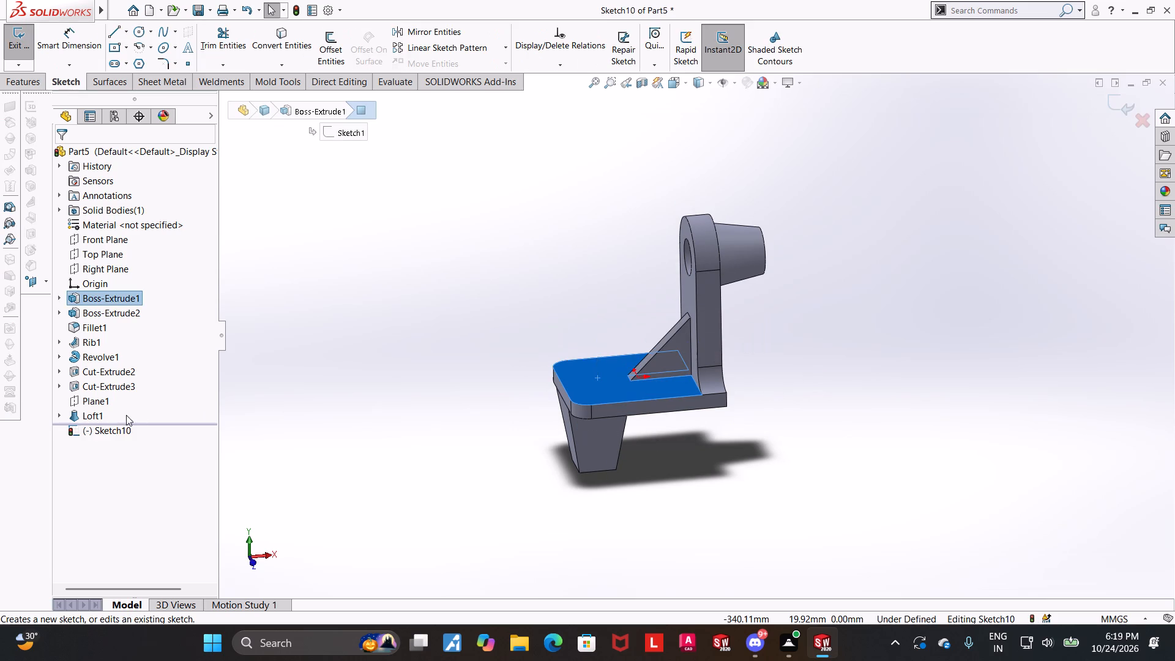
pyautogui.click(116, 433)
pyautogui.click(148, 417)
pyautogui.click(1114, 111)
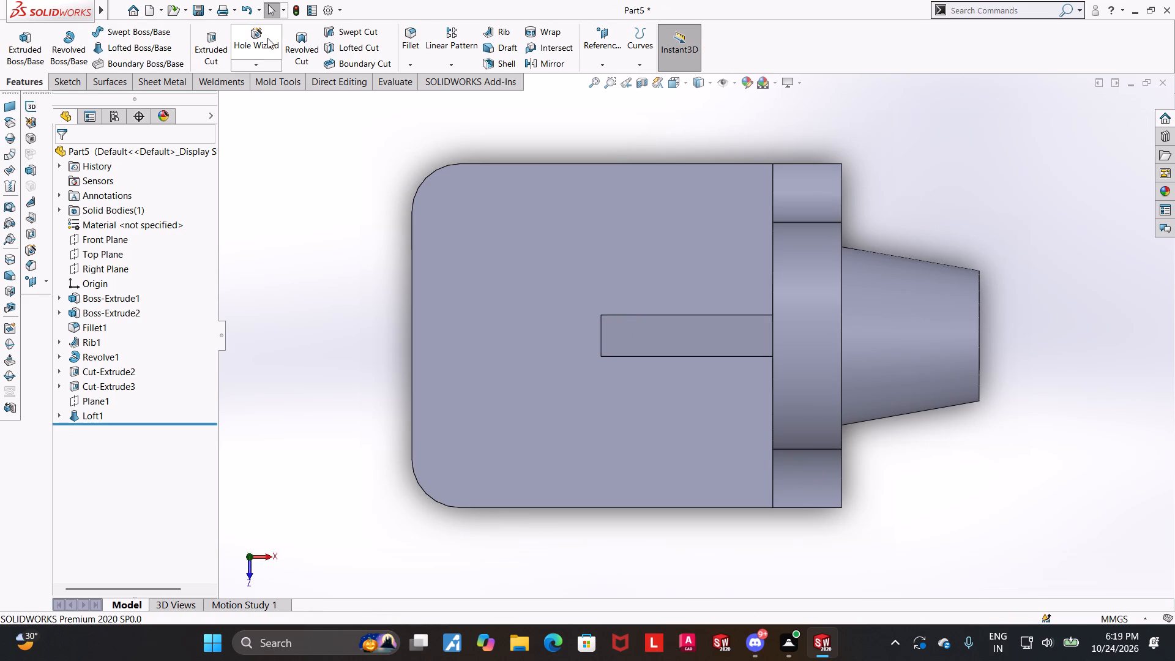
# Start a Hole Wizard hole of the legacy Counterbored type and set its counterbore depth to 12 mm.
pyautogui.click(267, 38)
pyautogui.click(146, 336)
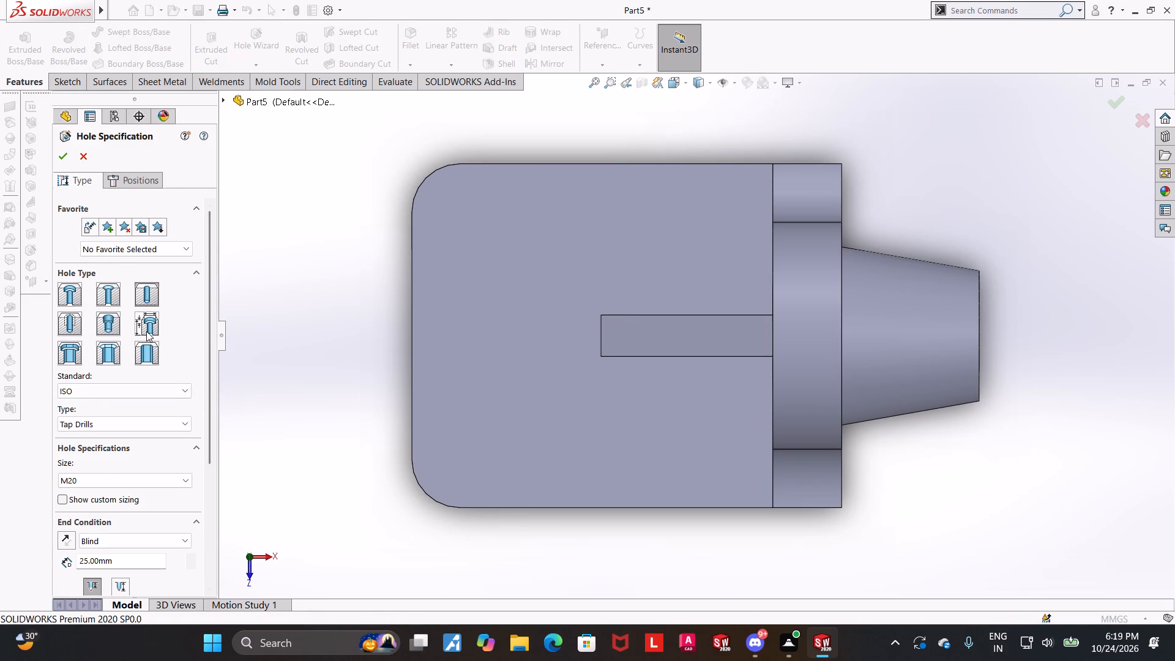
pyautogui.click(146, 331)
pyautogui.click(146, 323)
pyautogui.click(103, 411)
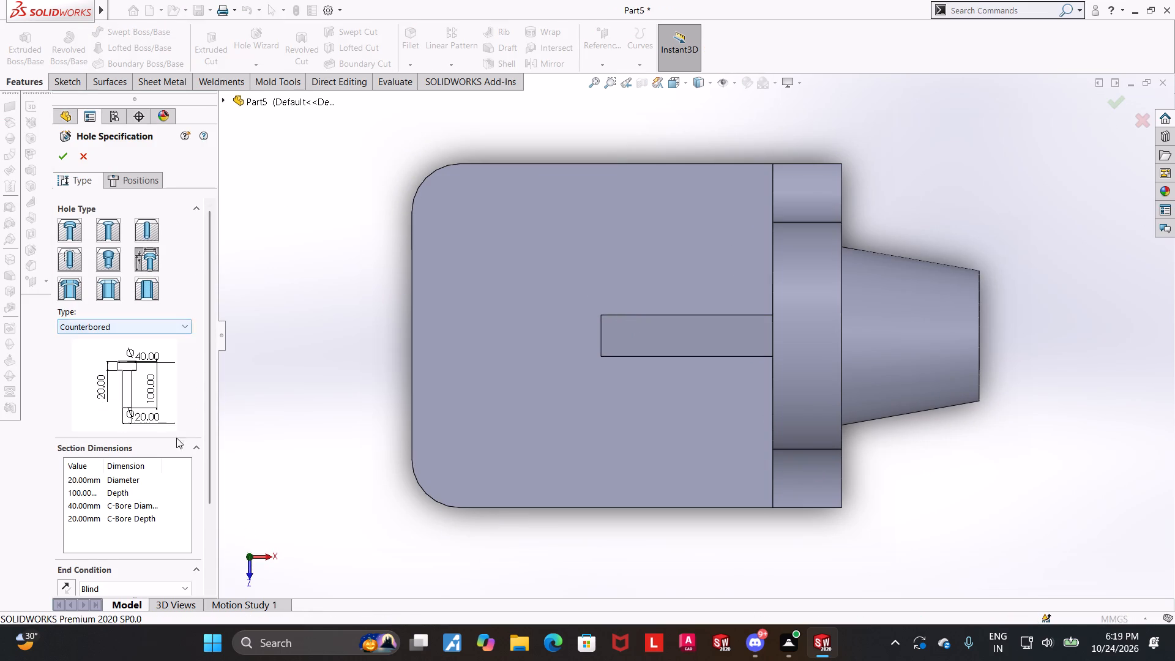
pyautogui.moveTo(209, 422); pyautogui.dragTo(214, 475)
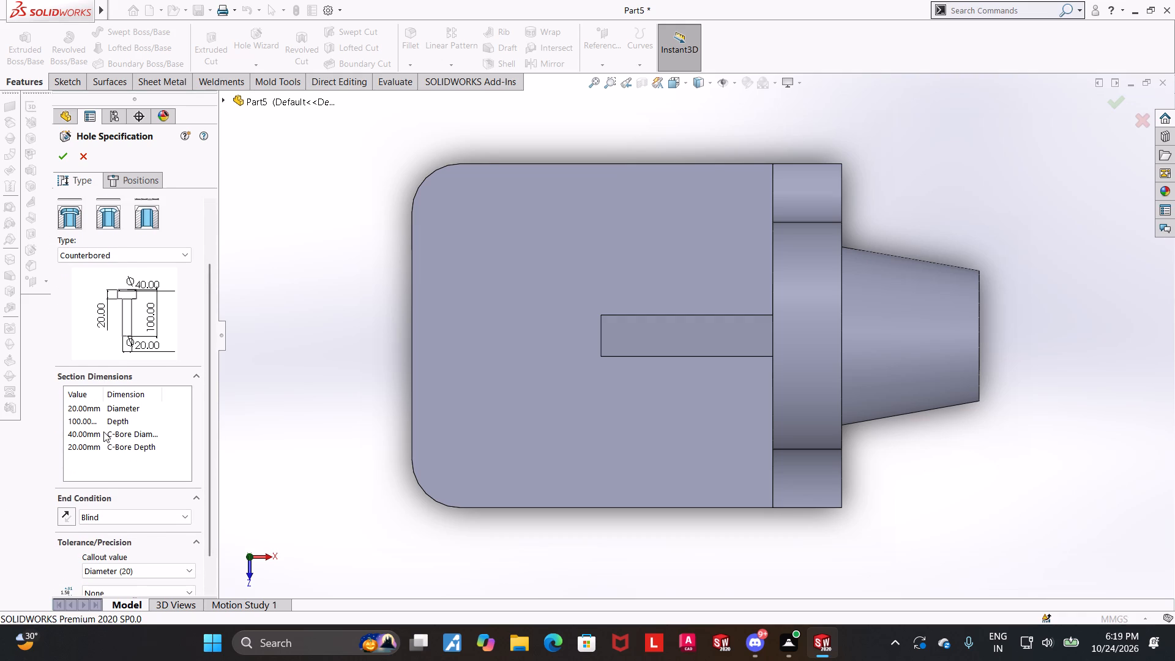
pyautogui.doubleClick(103, 449)
pyautogui.doubleClick(81, 449)
pyautogui.write('12')
pyautogui.press('Return')
# Set the legacy hole's diameter to 16 mm and its counterbore diameter to 30 mm.
pyautogui.doubleClick(81, 406)
pyautogui.press('1')
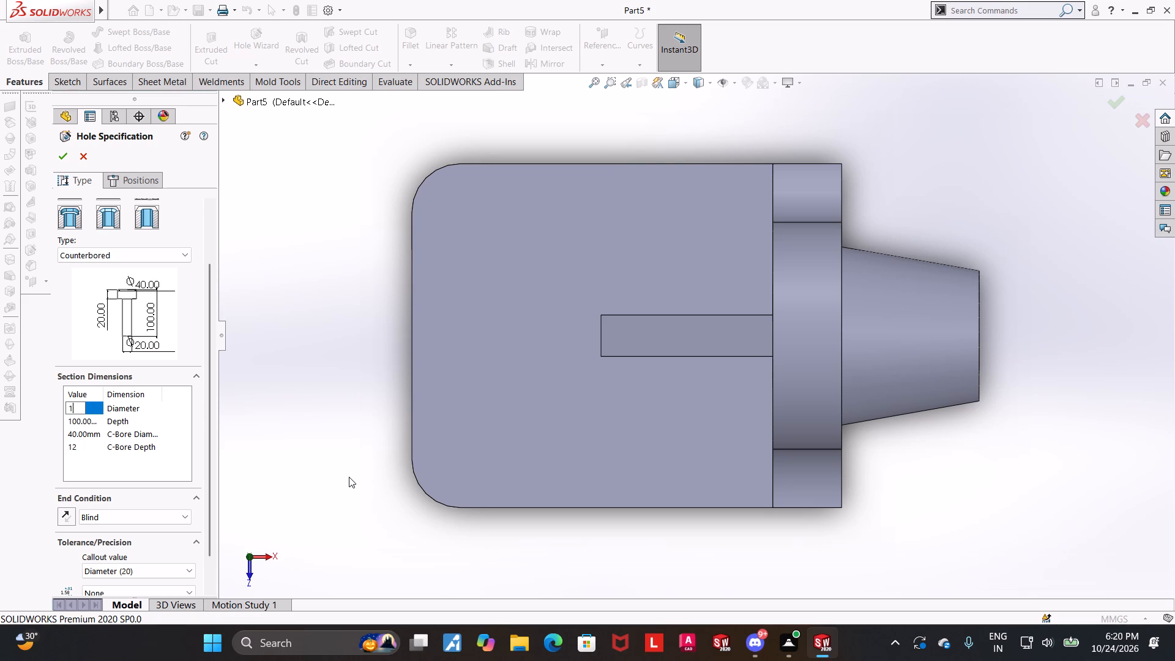
pyautogui.press('6')
pyautogui.press('Return')
pyautogui.click(251, 461)
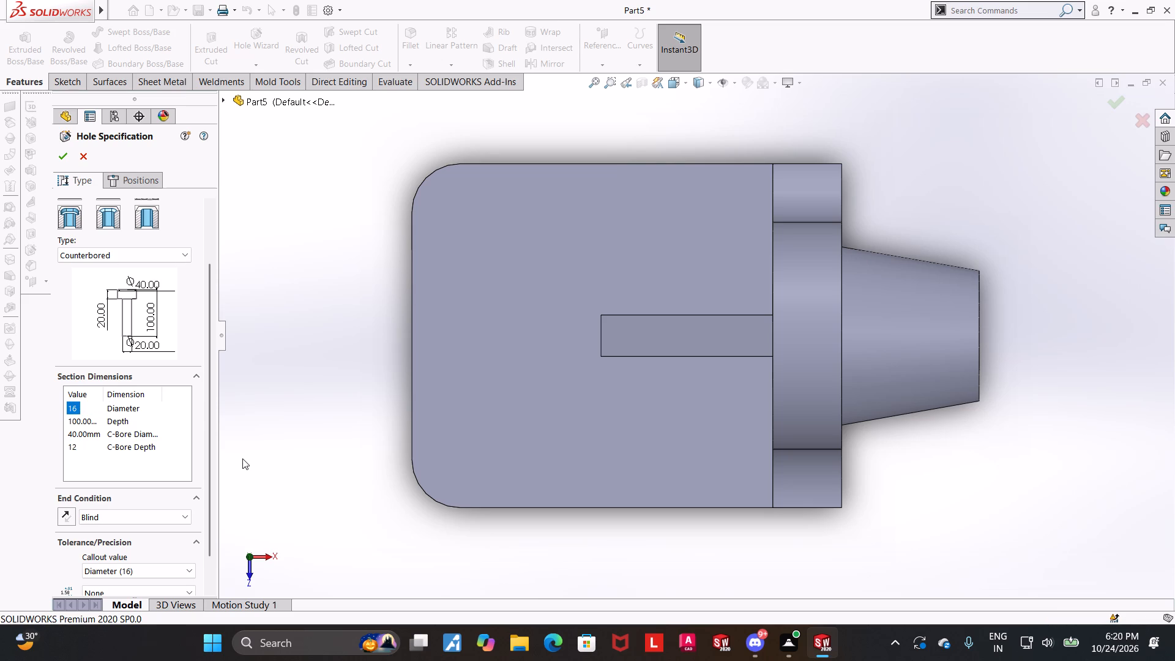
pyautogui.doubleClick(76, 436)
pyautogui.write('30')
pyautogui.press('Return')
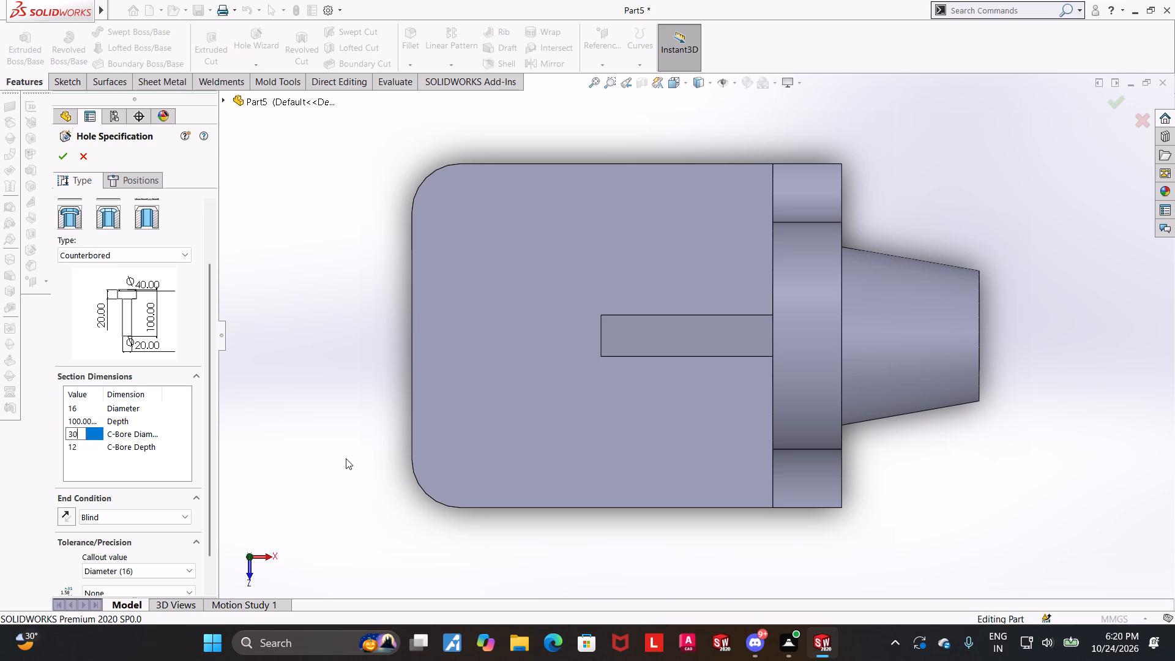
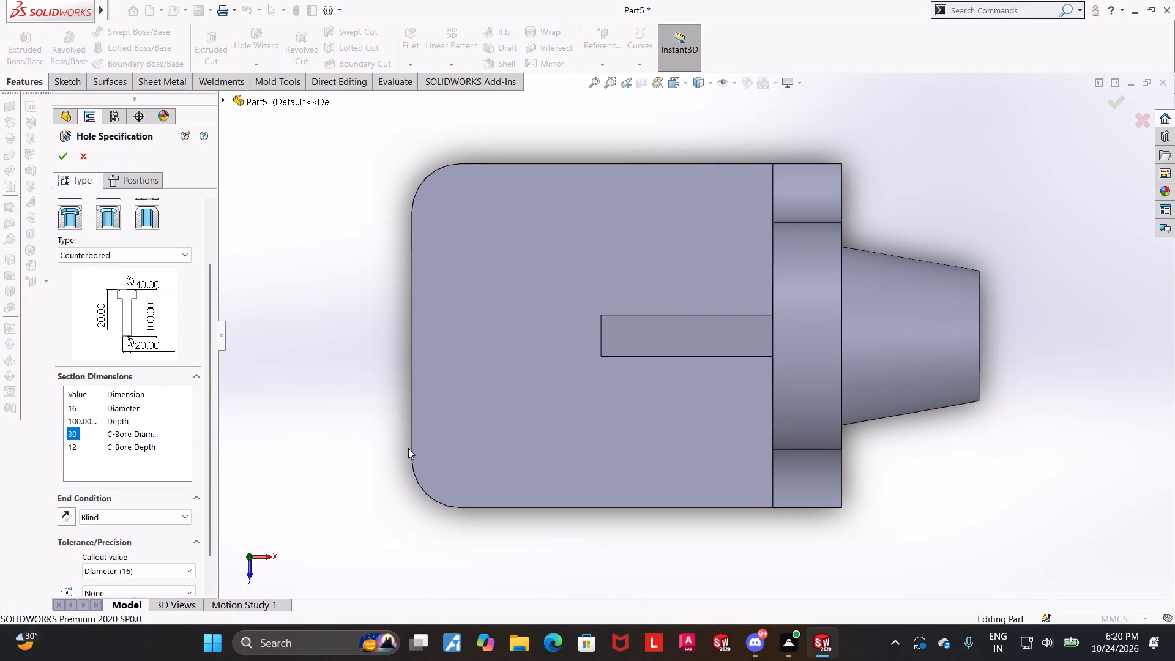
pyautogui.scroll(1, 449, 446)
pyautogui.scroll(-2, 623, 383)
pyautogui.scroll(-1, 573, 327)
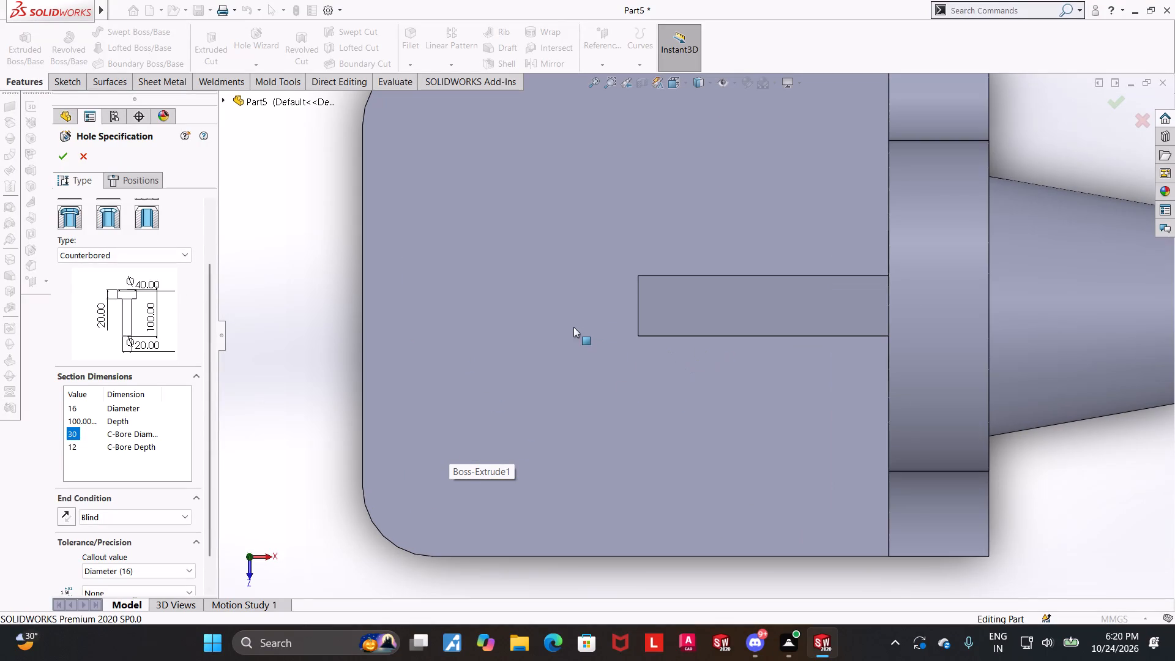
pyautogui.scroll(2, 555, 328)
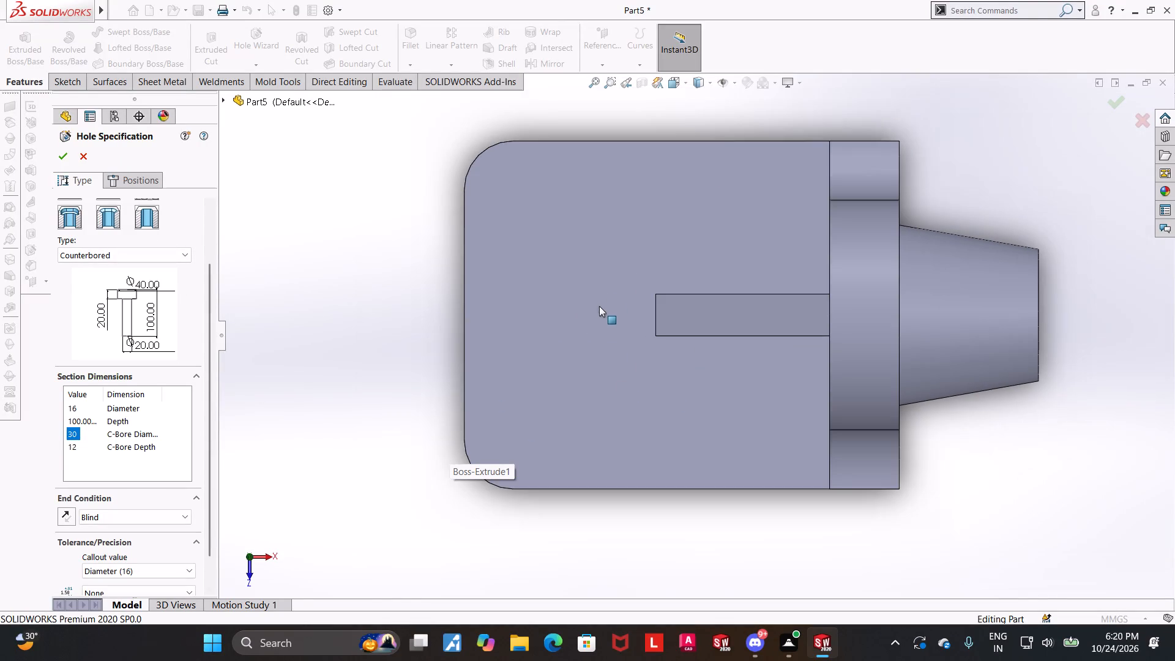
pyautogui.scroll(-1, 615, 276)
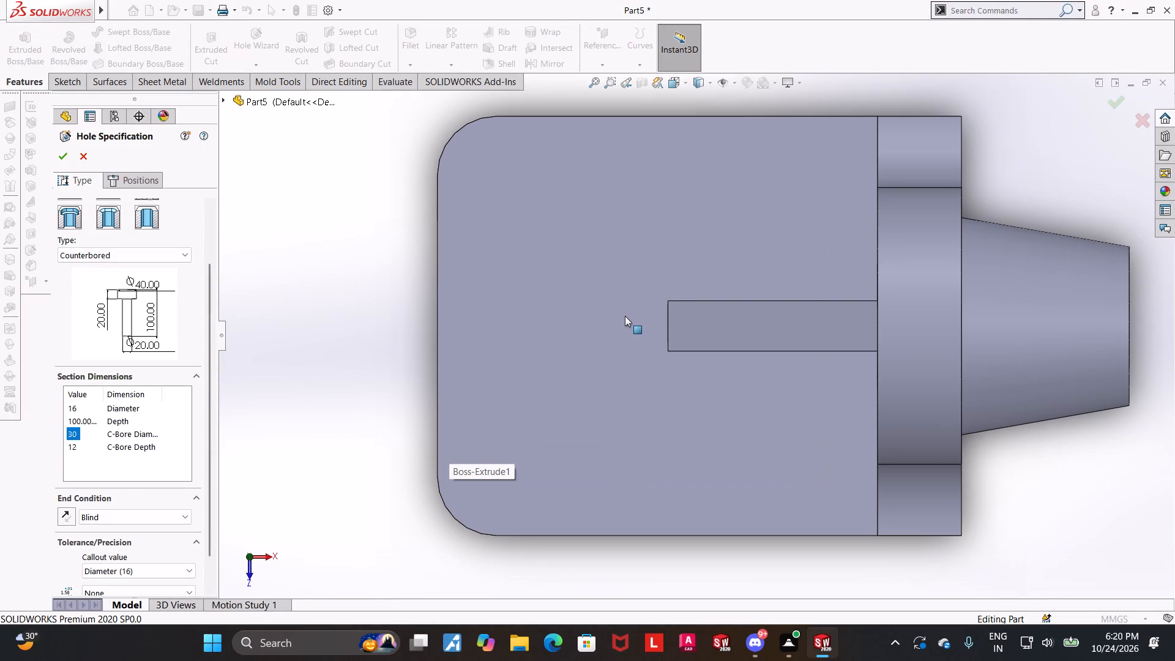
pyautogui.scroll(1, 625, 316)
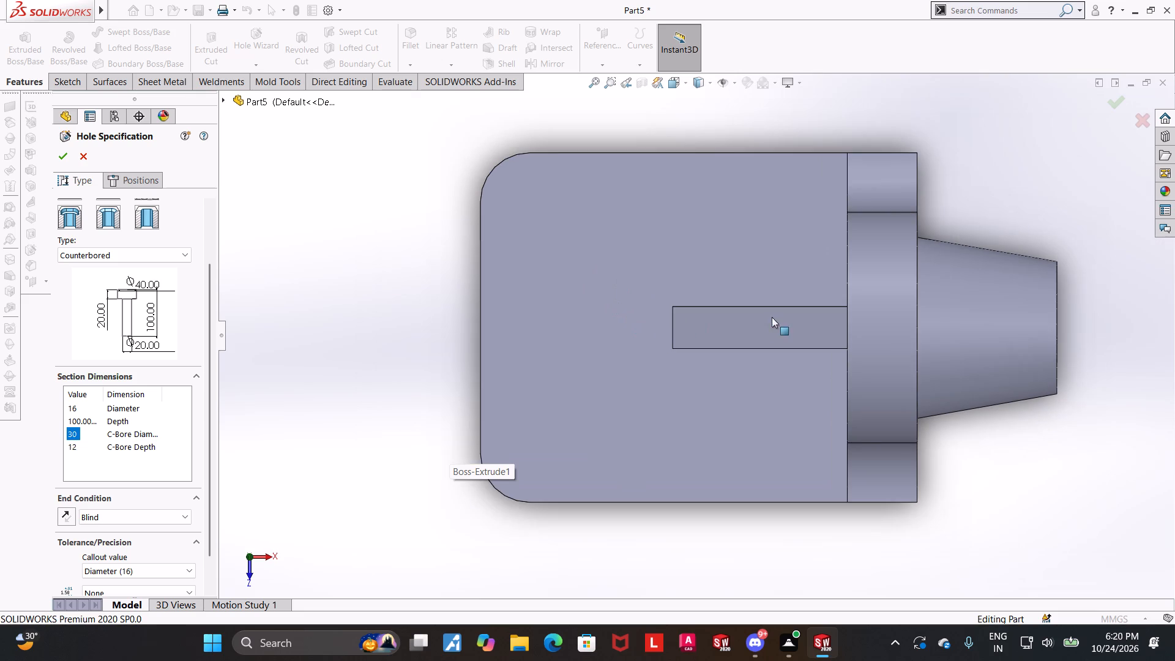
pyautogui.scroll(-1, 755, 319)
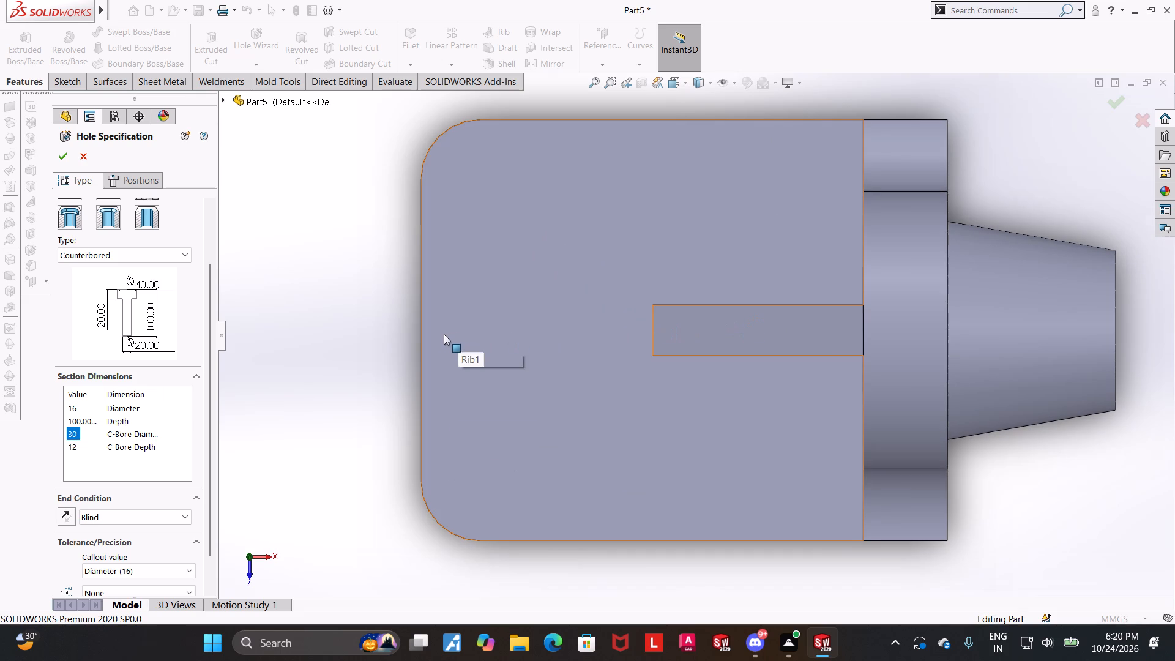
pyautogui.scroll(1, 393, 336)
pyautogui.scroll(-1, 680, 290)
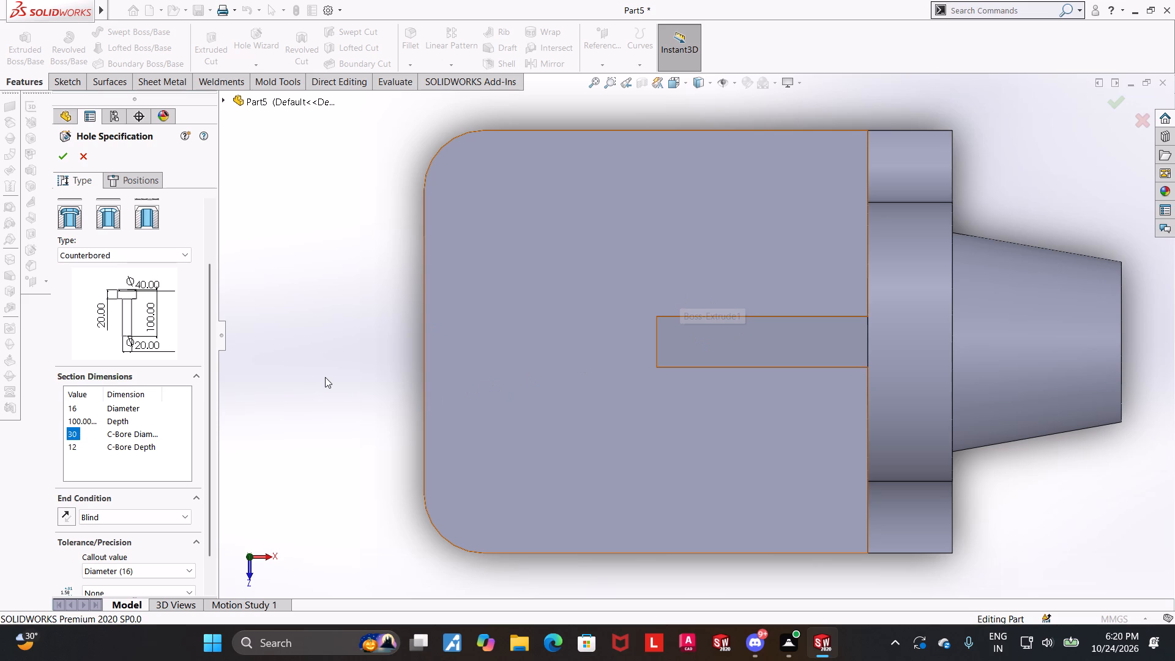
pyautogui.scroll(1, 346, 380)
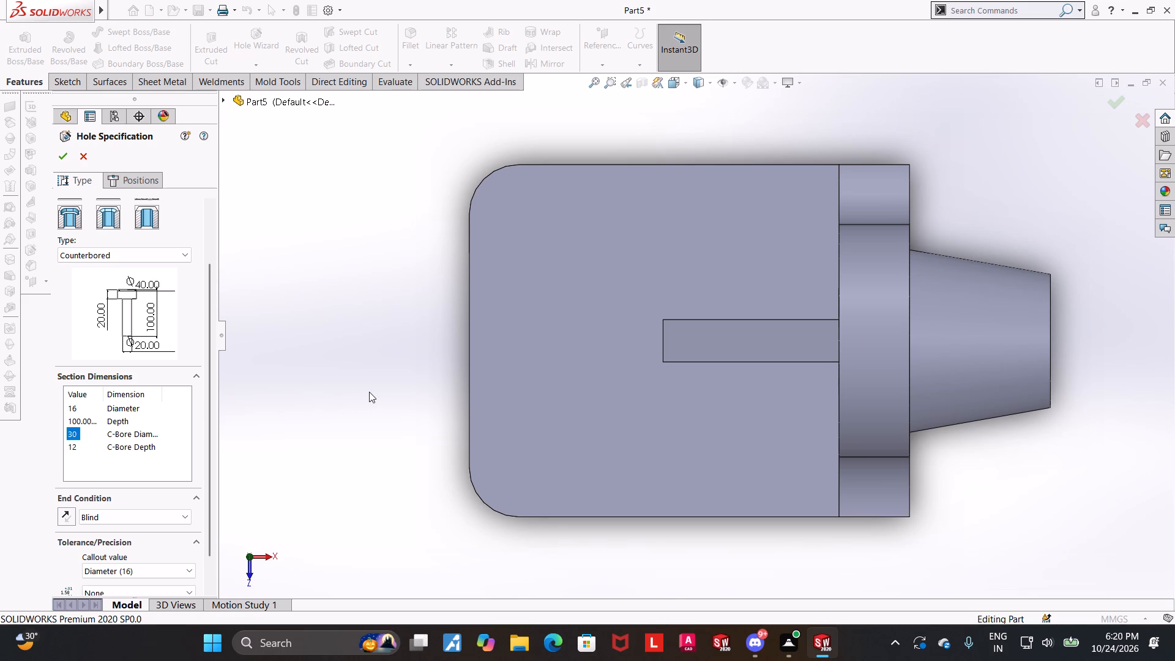
# Place one counterbored hole on the plate's top face, over the square taper, about 39.5 mm from the origin along X.
pyautogui.click(133, 184)
pyautogui.click(147, 313)
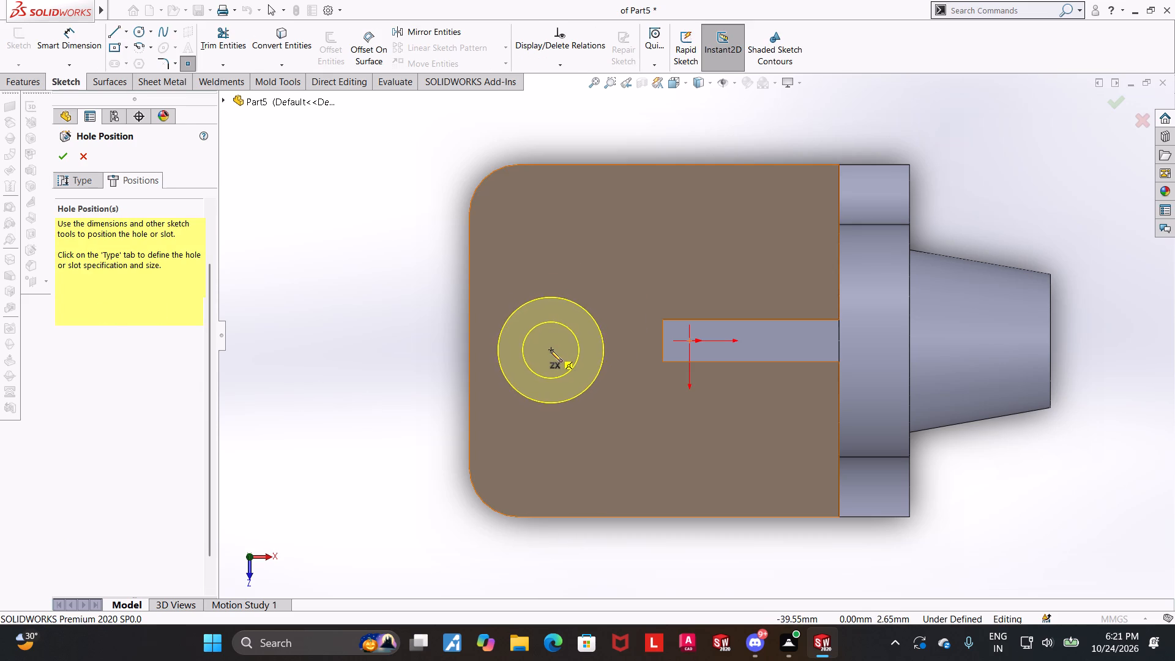
pyautogui.click(550, 348)
pyautogui.press('Escape')
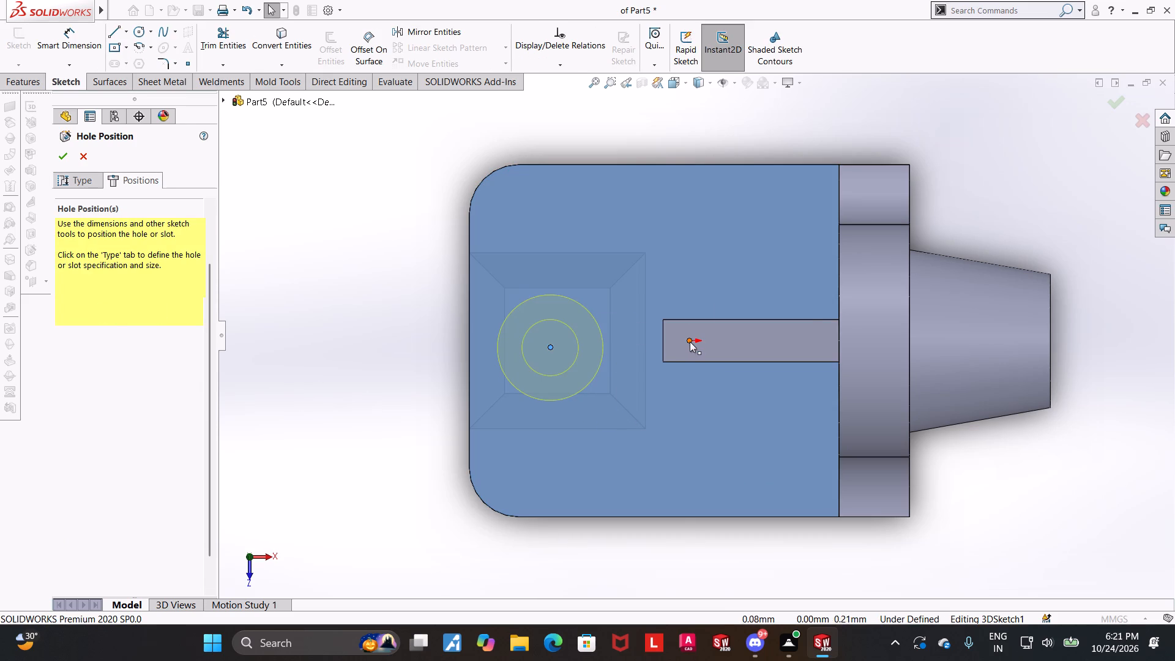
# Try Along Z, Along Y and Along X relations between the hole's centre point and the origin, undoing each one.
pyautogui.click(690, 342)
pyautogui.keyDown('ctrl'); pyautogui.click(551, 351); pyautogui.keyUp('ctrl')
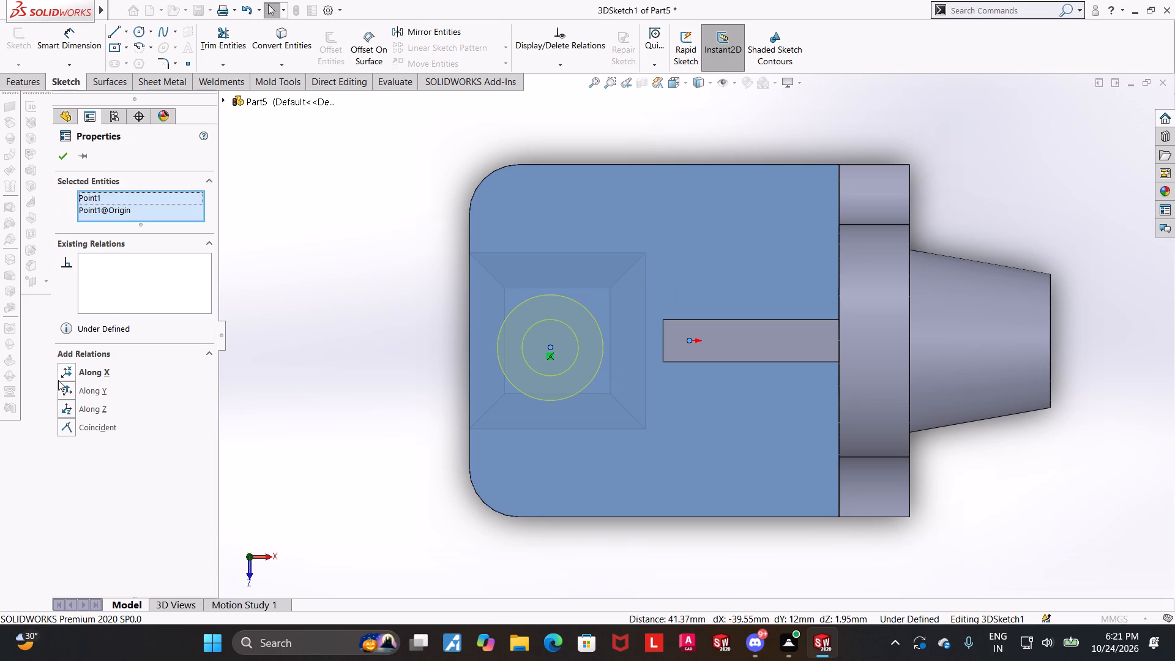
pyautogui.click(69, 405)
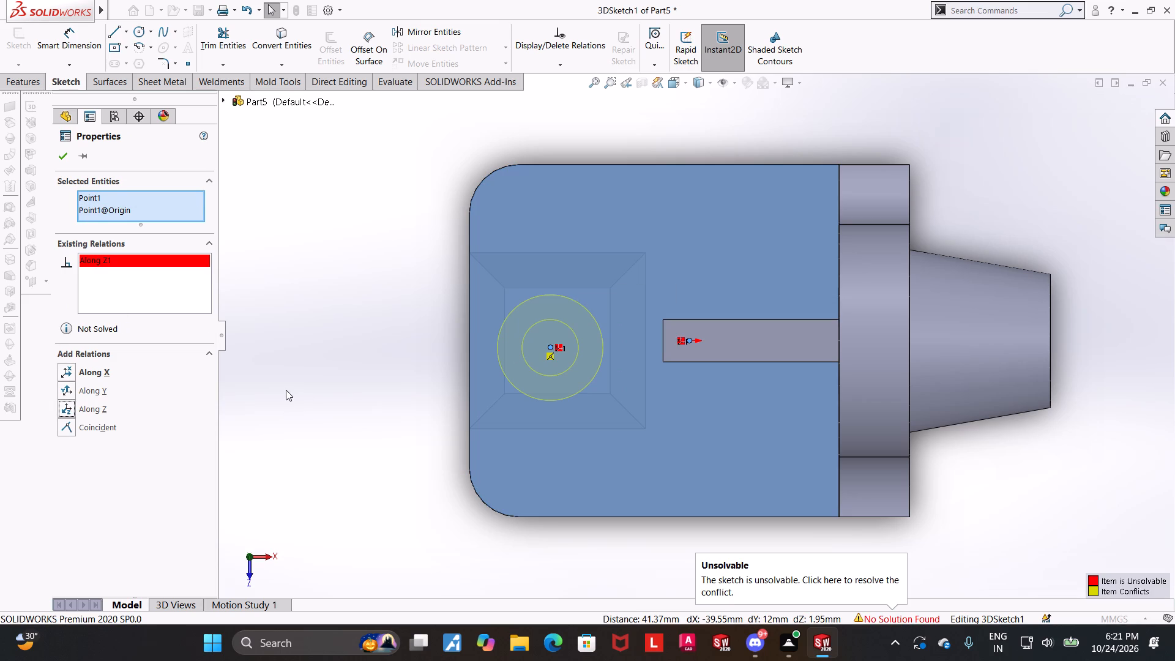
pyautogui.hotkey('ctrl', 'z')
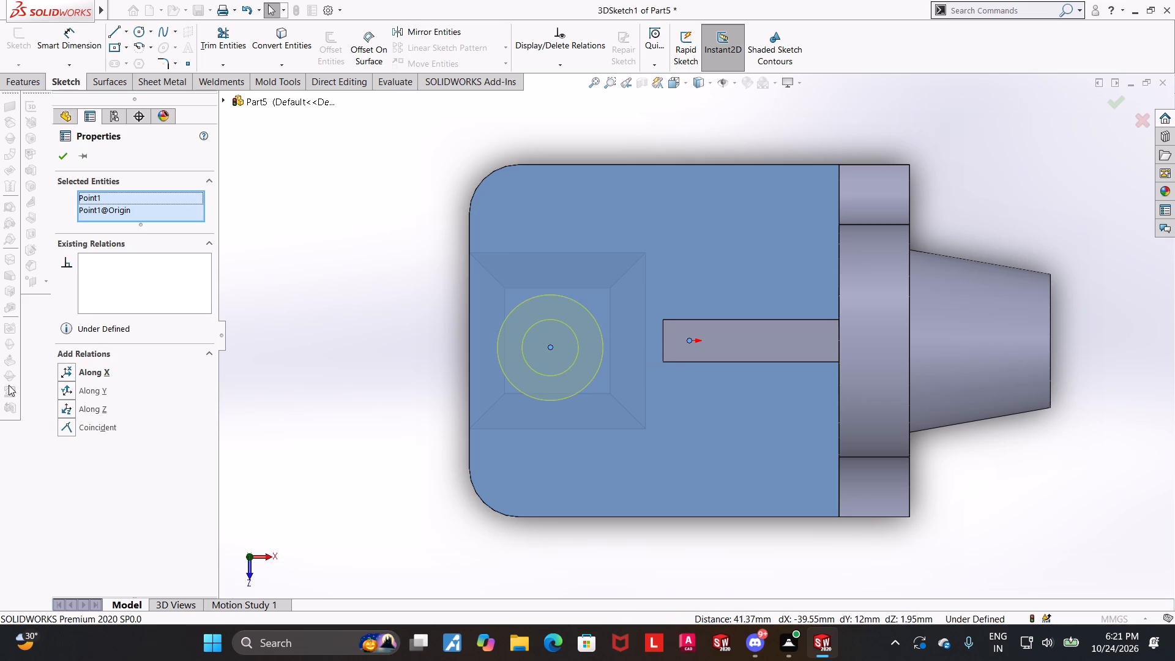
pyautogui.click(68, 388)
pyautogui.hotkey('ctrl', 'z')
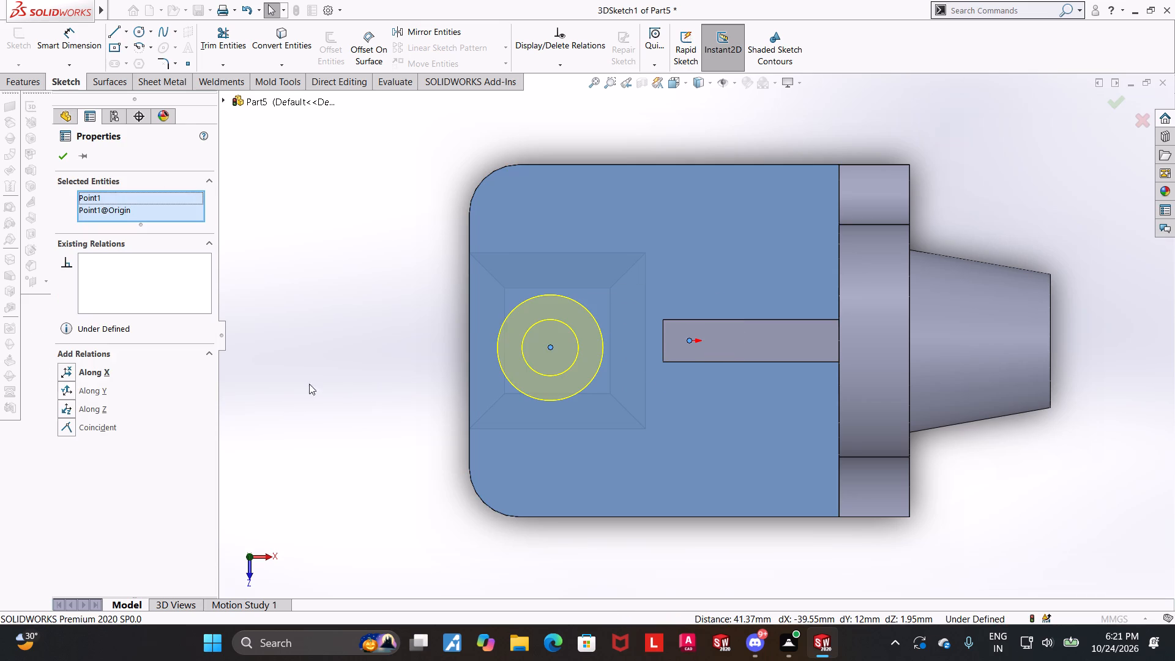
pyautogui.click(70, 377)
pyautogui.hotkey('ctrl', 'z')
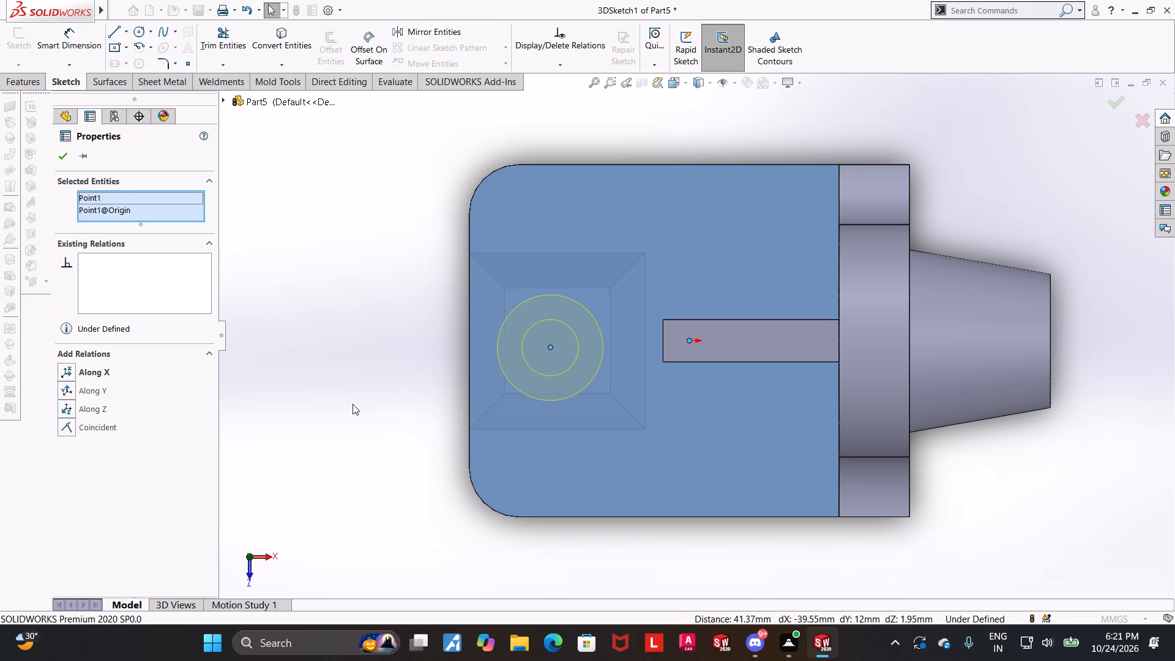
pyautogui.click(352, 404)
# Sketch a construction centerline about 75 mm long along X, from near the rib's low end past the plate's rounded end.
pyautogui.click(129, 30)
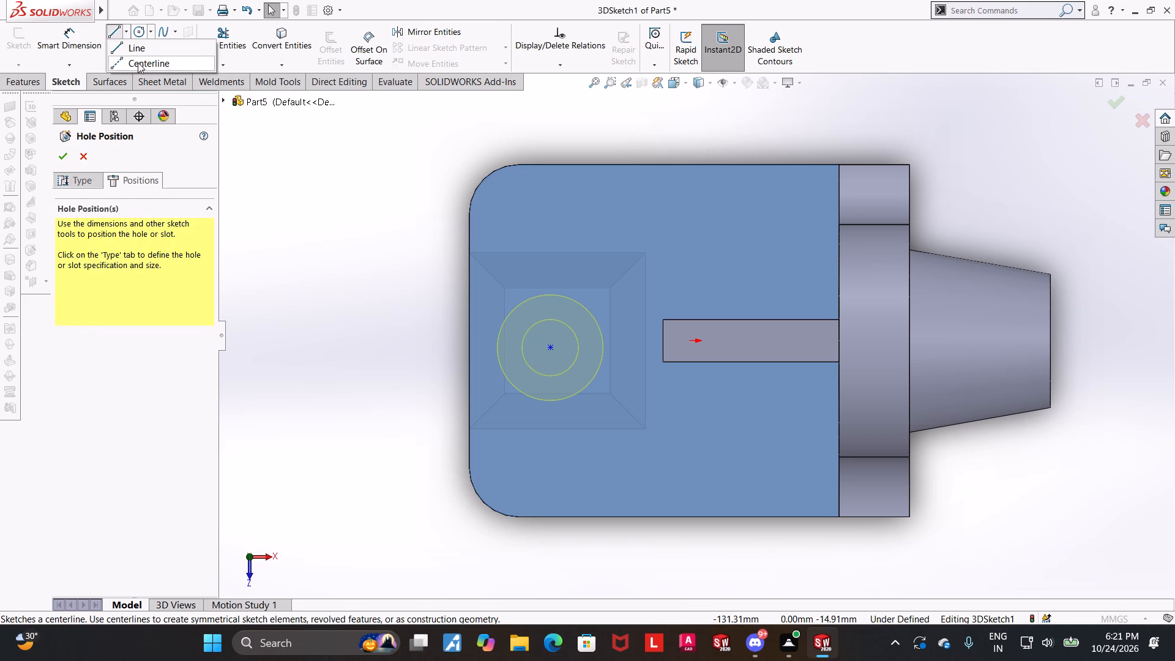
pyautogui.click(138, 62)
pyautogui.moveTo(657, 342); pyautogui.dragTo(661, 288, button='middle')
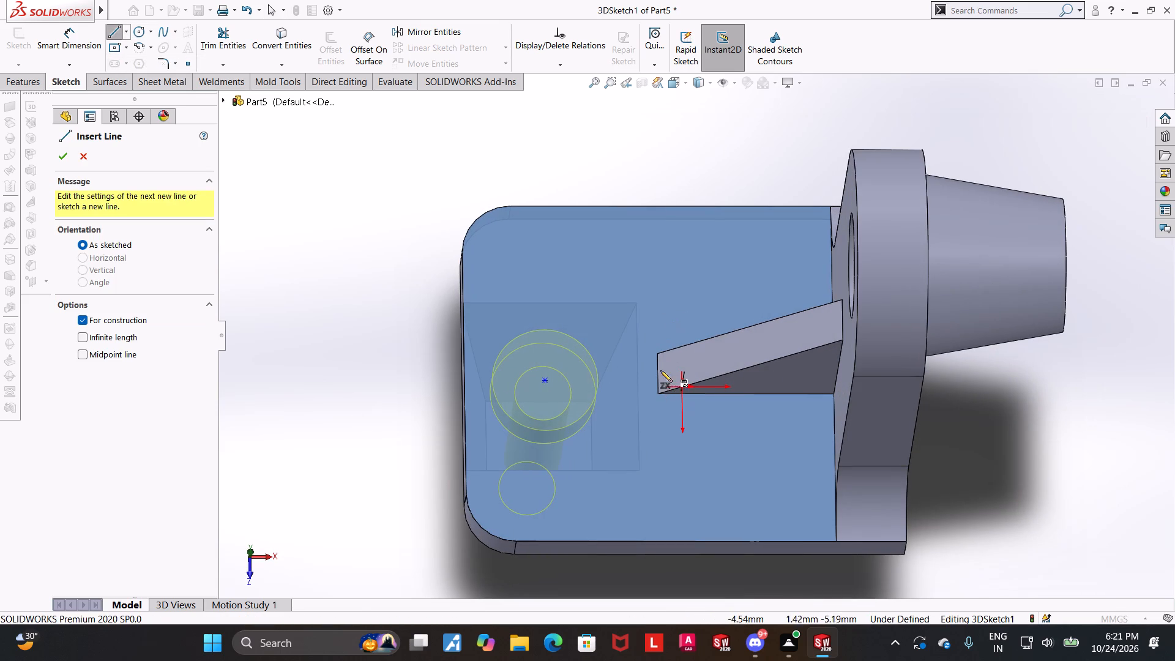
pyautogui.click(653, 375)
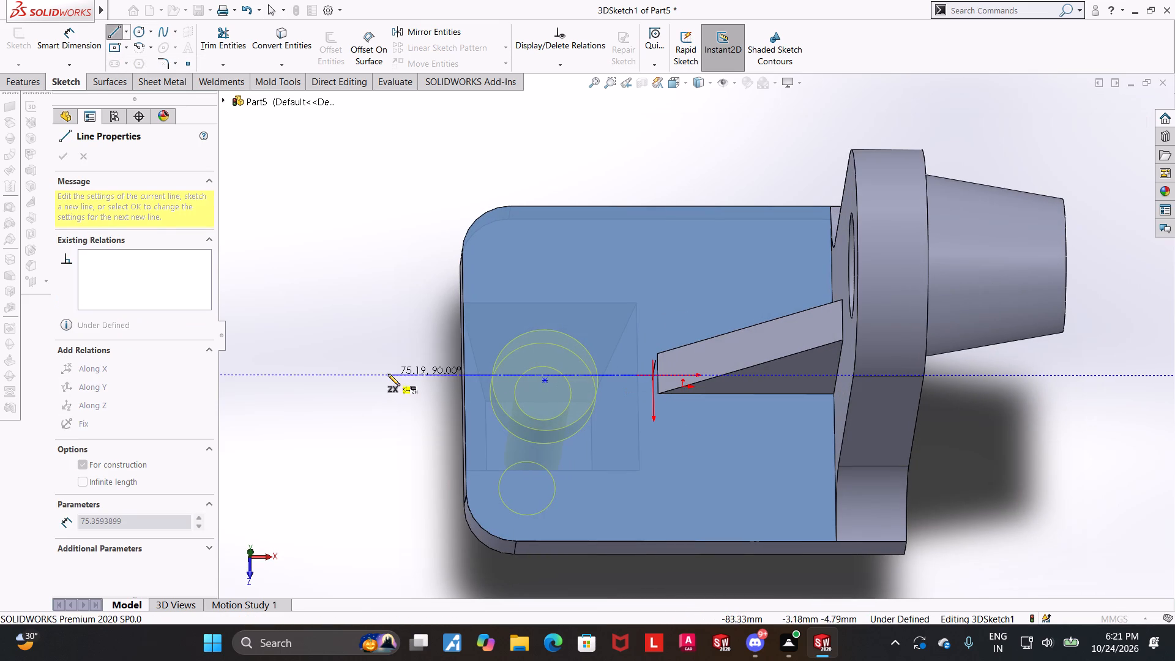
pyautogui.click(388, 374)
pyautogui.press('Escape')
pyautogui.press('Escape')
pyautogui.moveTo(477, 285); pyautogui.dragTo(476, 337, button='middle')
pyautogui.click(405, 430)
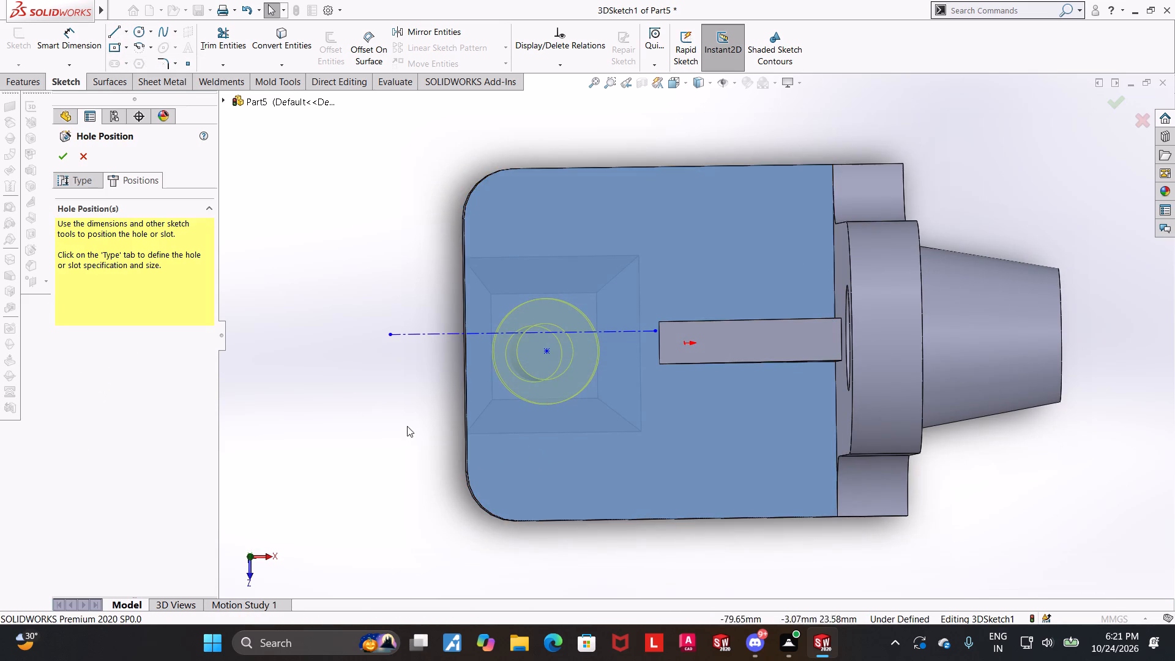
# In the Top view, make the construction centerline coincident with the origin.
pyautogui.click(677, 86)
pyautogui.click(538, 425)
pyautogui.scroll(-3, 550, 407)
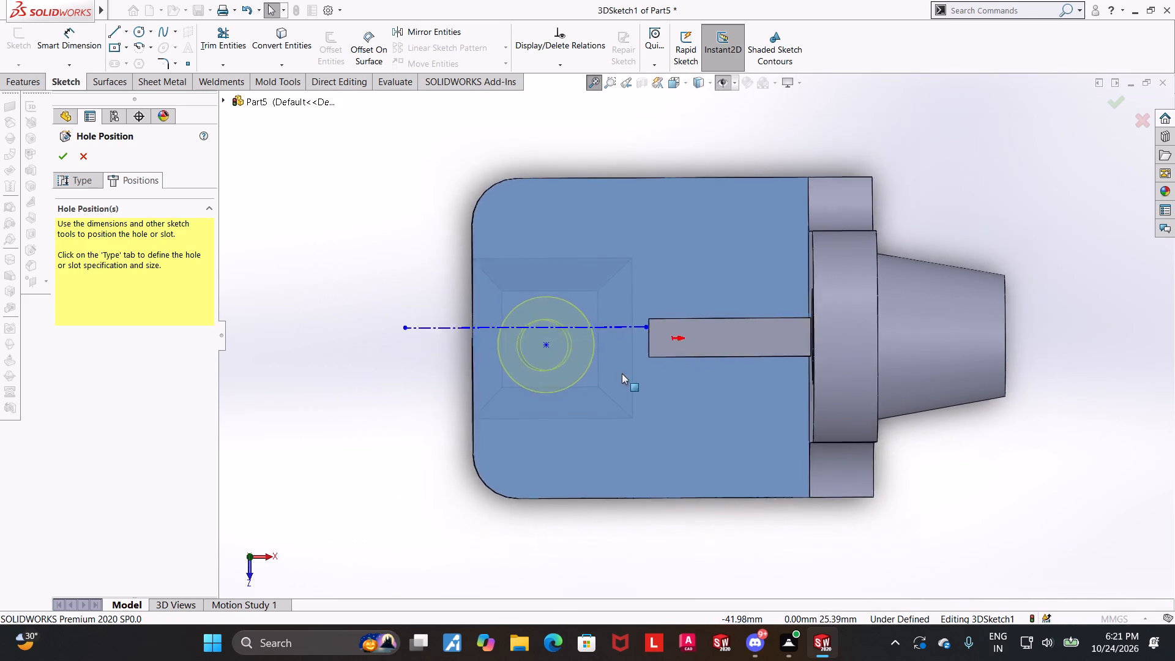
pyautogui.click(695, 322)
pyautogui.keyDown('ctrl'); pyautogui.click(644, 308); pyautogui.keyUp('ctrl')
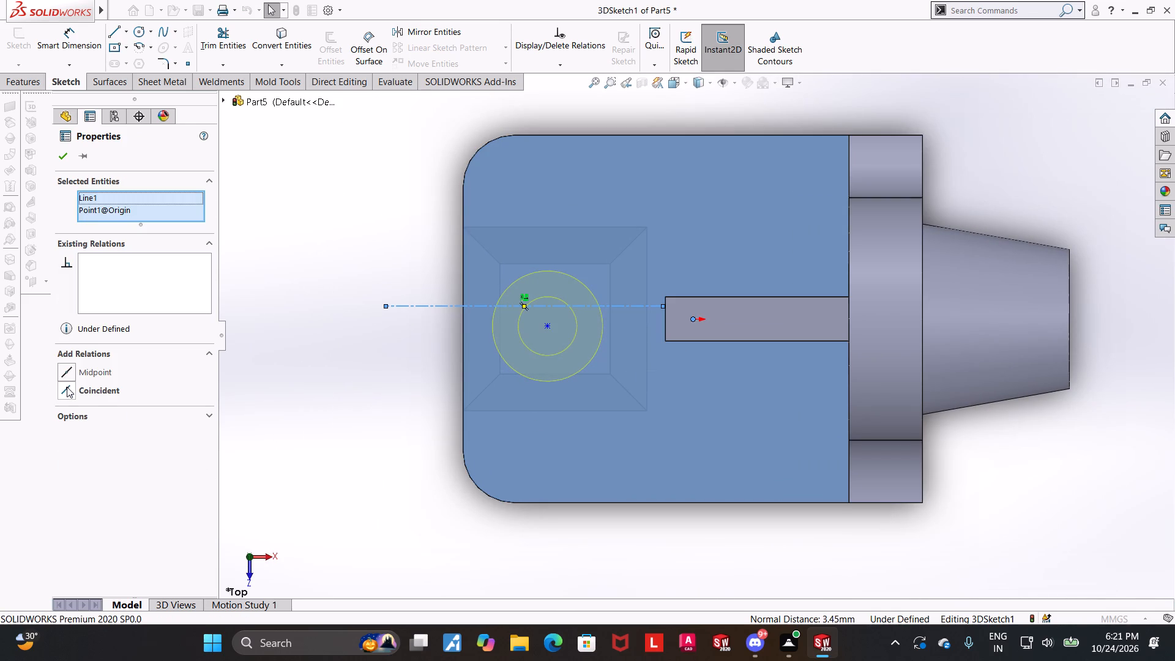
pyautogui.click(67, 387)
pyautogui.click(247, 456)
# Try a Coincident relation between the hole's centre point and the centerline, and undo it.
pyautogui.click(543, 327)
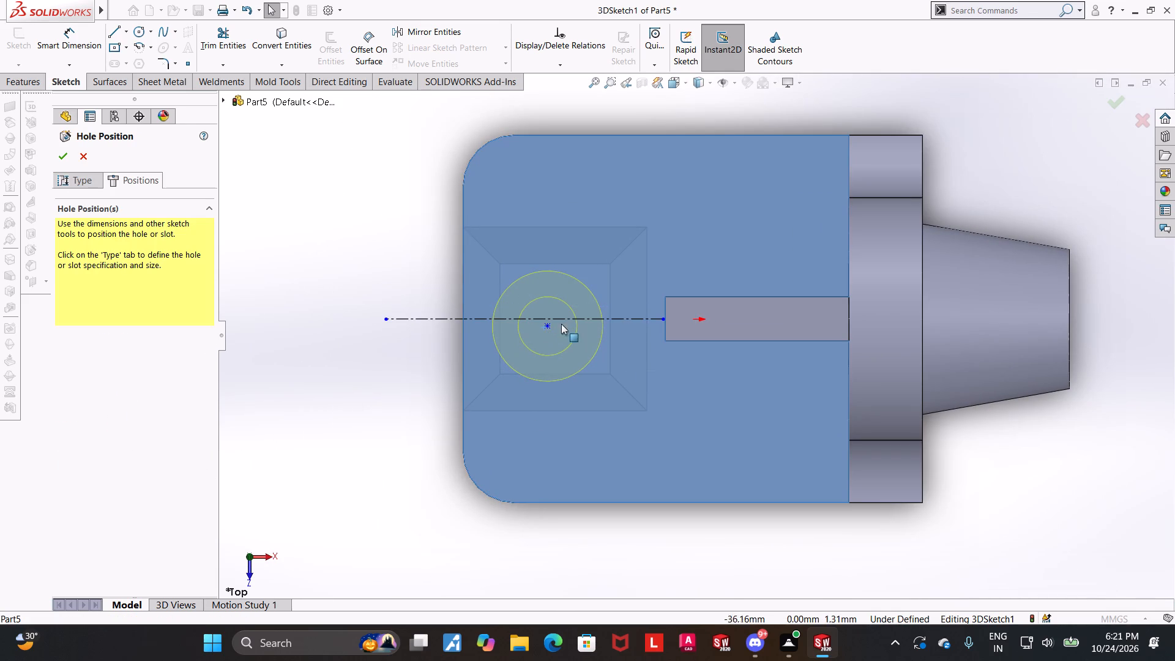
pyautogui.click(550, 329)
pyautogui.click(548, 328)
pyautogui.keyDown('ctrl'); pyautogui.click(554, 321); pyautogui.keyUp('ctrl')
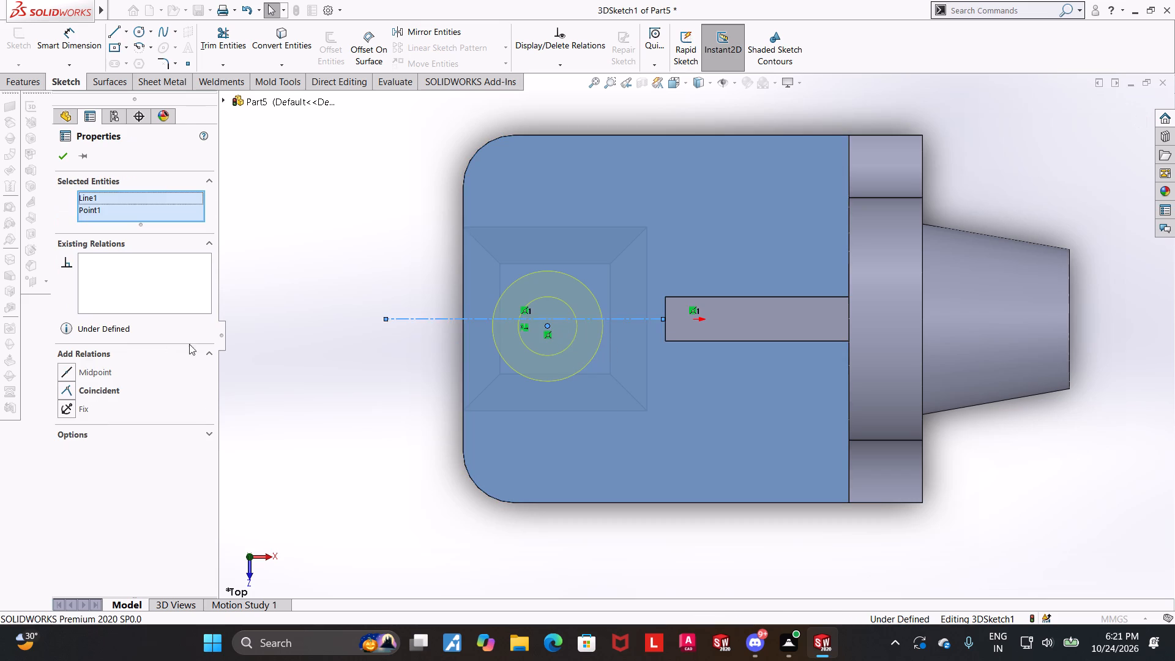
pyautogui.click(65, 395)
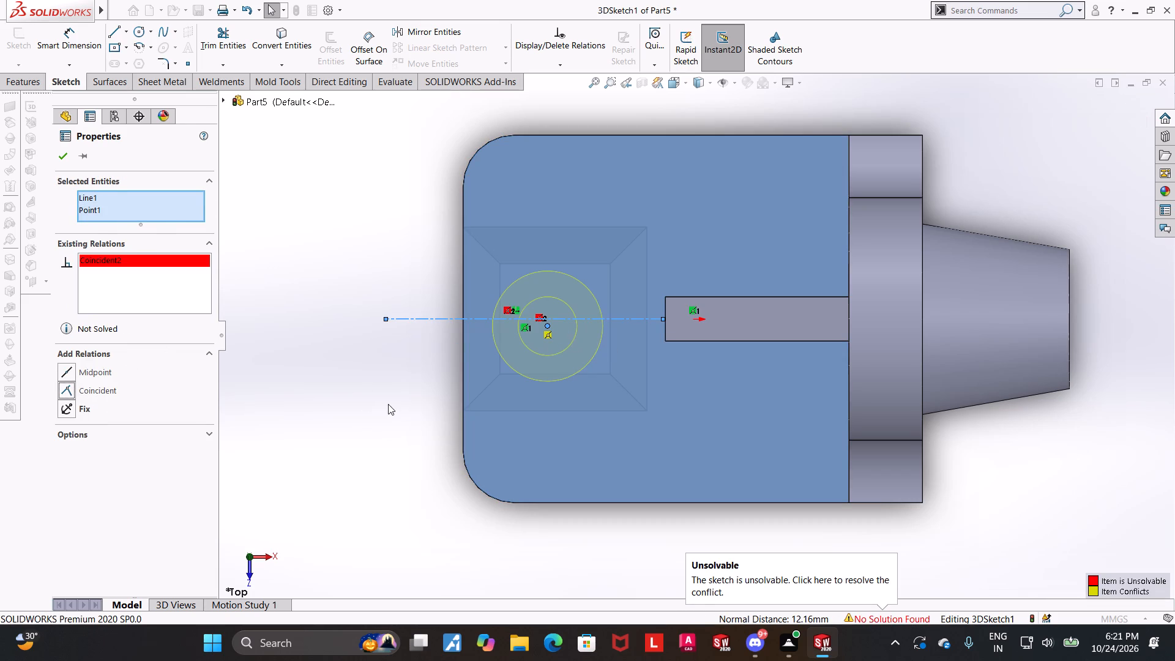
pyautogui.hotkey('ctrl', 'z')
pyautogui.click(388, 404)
# Move the hole's centre point off the centerline to about X -38.8 mm, Z -3.8 mm in the Top view.
pyautogui.moveTo(608, 378); pyautogui.dragTo(605, 351, button='middle')
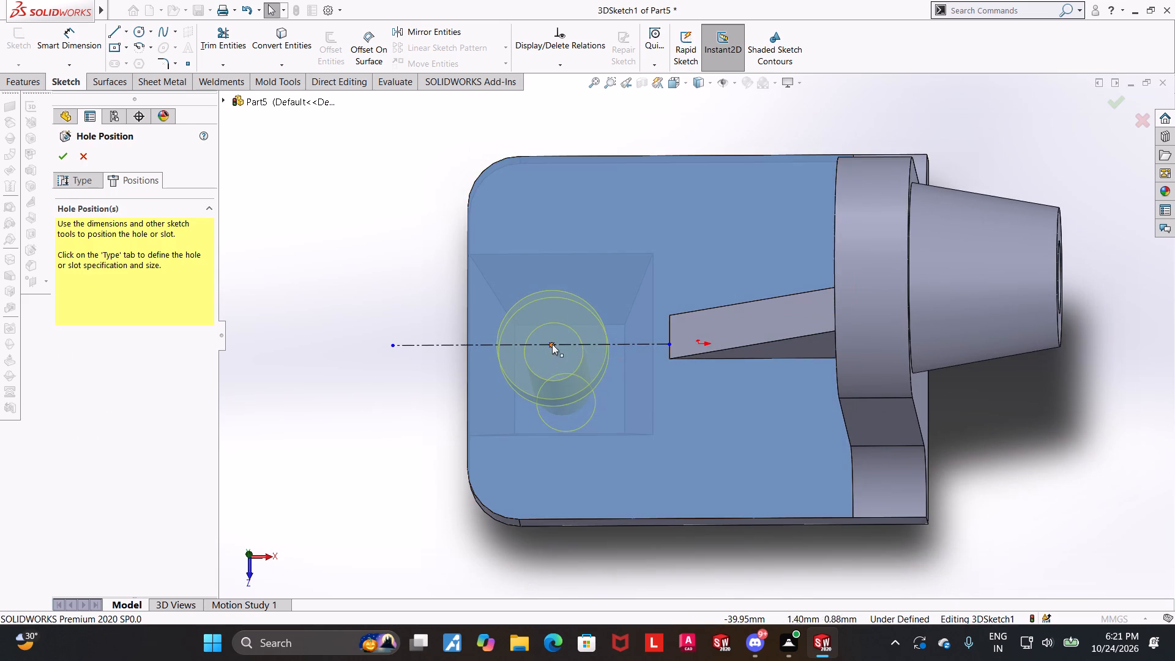
pyautogui.click(552, 342)
pyautogui.keyDown('ctrl'); pyautogui.click(603, 344); pyautogui.keyUp('ctrl')
pyautogui.click(322, 390)
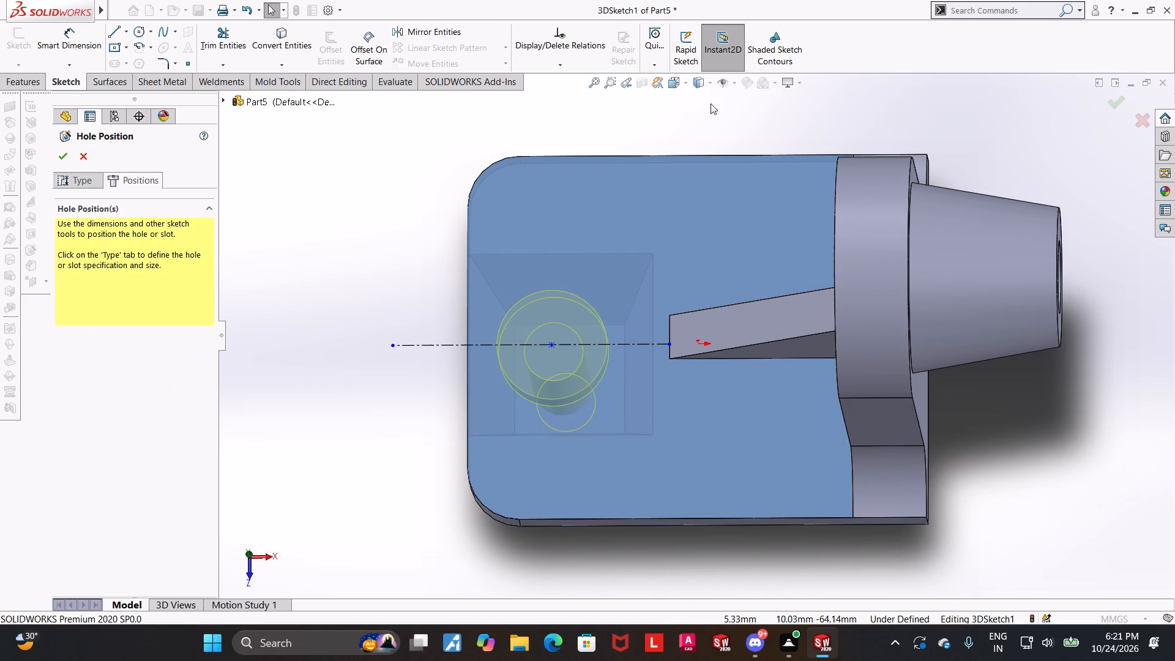
pyautogui.click(676, 80)
pyautogui.click(538, 365)
pyautogui.click(689, 534)
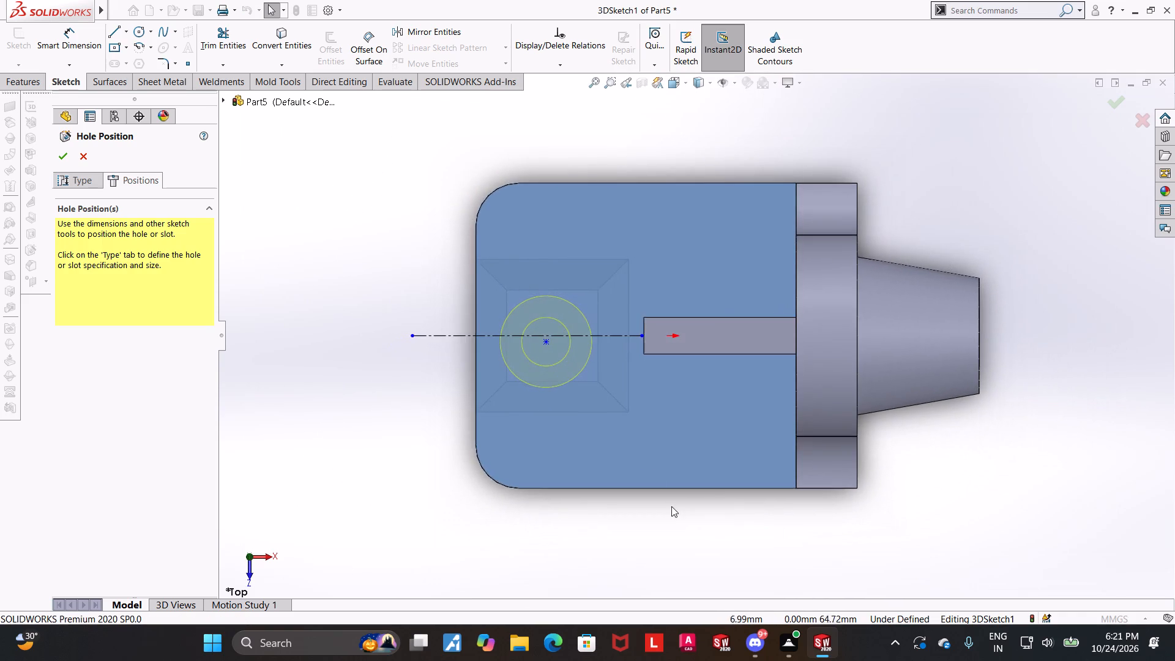
pyautogui.scroll(-4, 565, 339)
pyautogui.moveTo(559, 345); pyautogui.dragTo(565, 307)
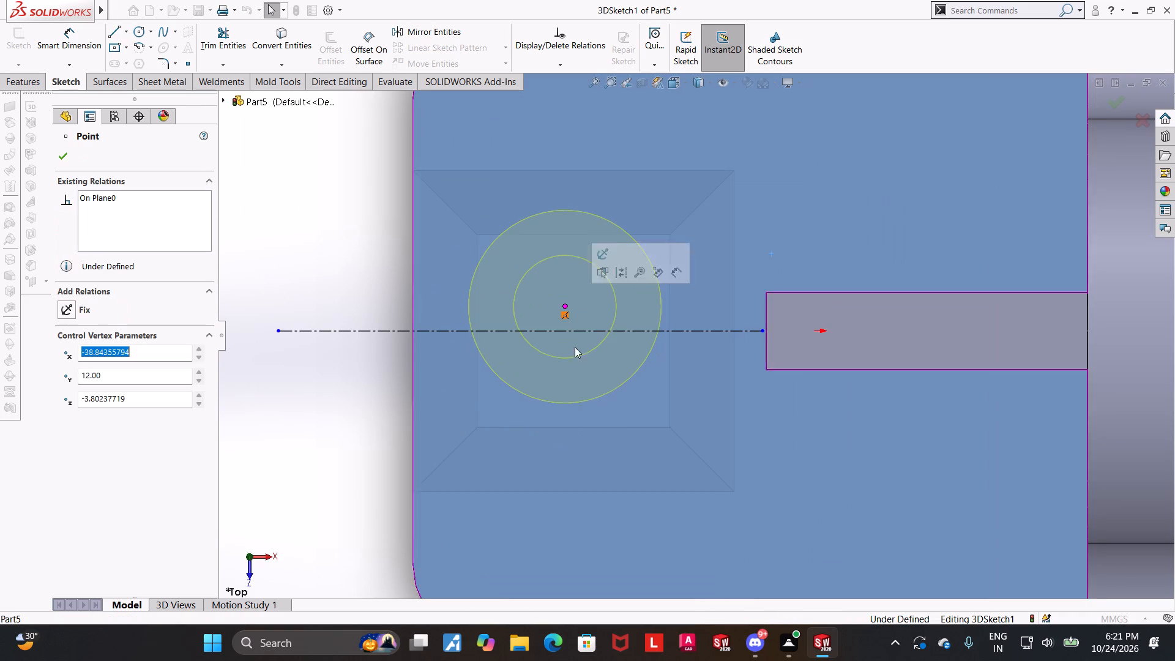
pyautogui.keyDown('ctrl'); pyautogui.click(575, 332); pyautogui.keyUp('ctrl')
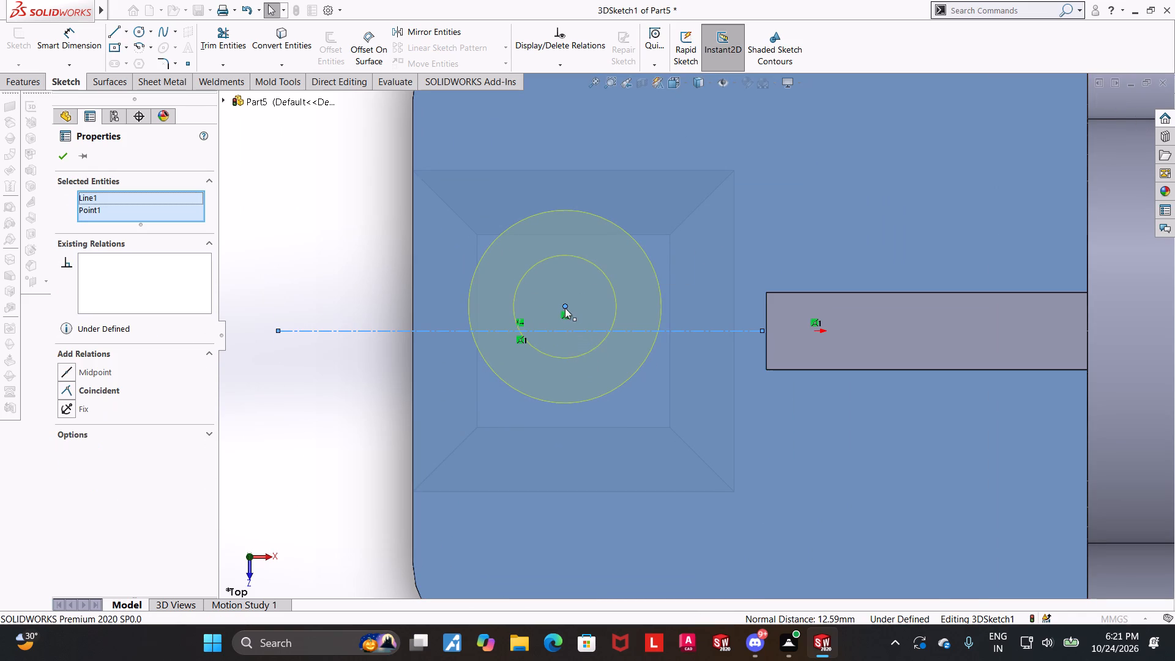
pyautogui.keyDown('ctrl'); pyautogui.click(565, 308); pyautogui.keyUp('ctrl')
pyautogui.click(334, 294)
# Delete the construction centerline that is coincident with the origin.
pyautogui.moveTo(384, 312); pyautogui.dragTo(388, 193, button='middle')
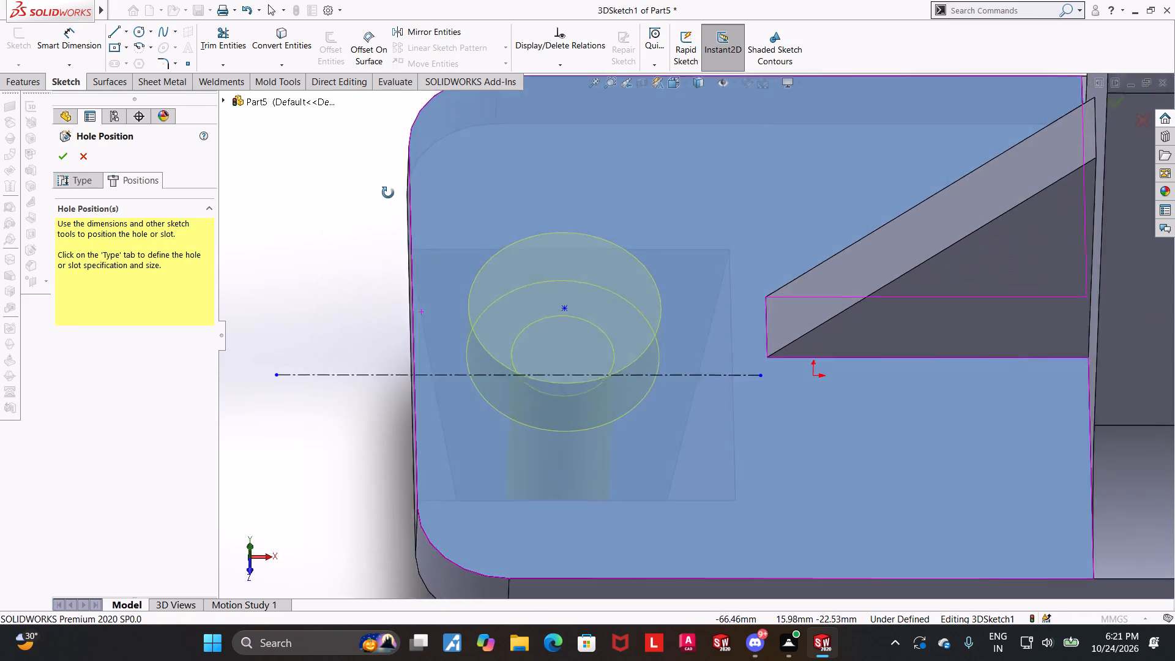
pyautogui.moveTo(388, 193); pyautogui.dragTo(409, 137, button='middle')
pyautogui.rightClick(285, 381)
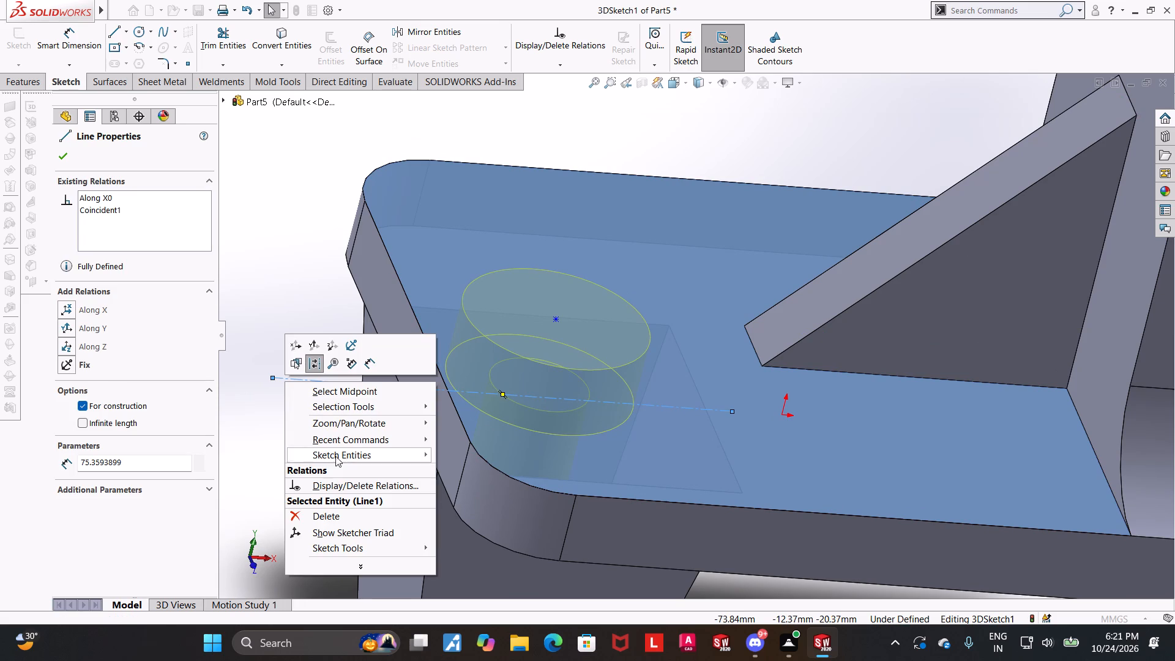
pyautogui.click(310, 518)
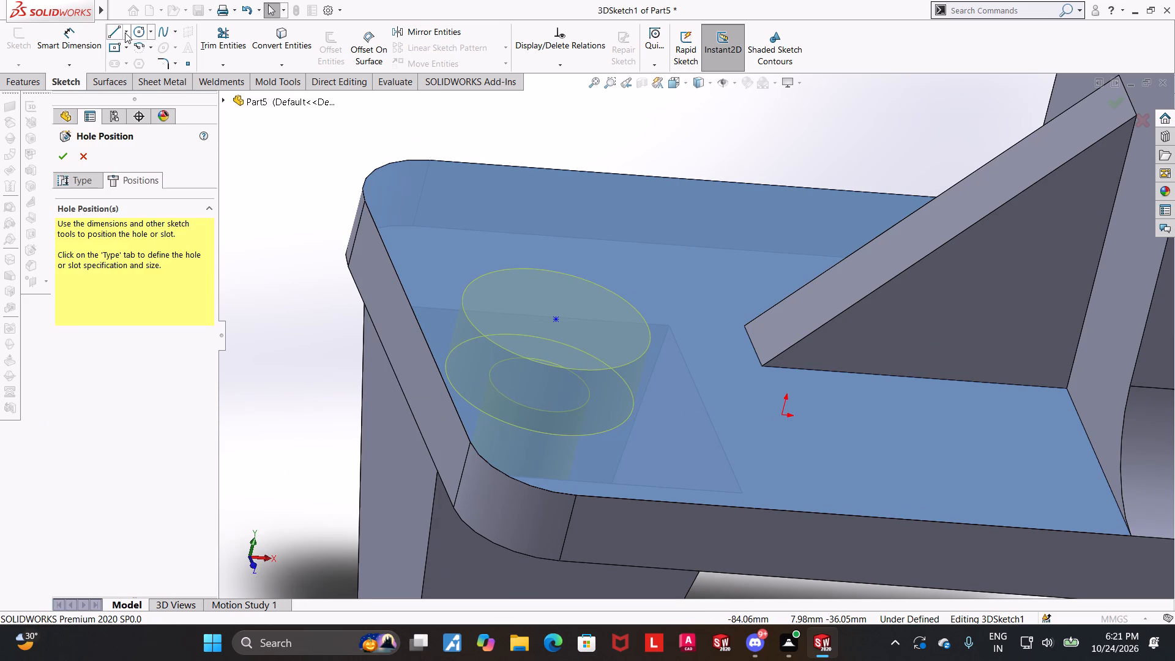
# Sketch a construction centerline about 74.6 mm long along X, from the midpoint of the rib's low end edge past the plate's rounded end.
pyautogui.click(125, 32)
pyautogui.click(124, 65)
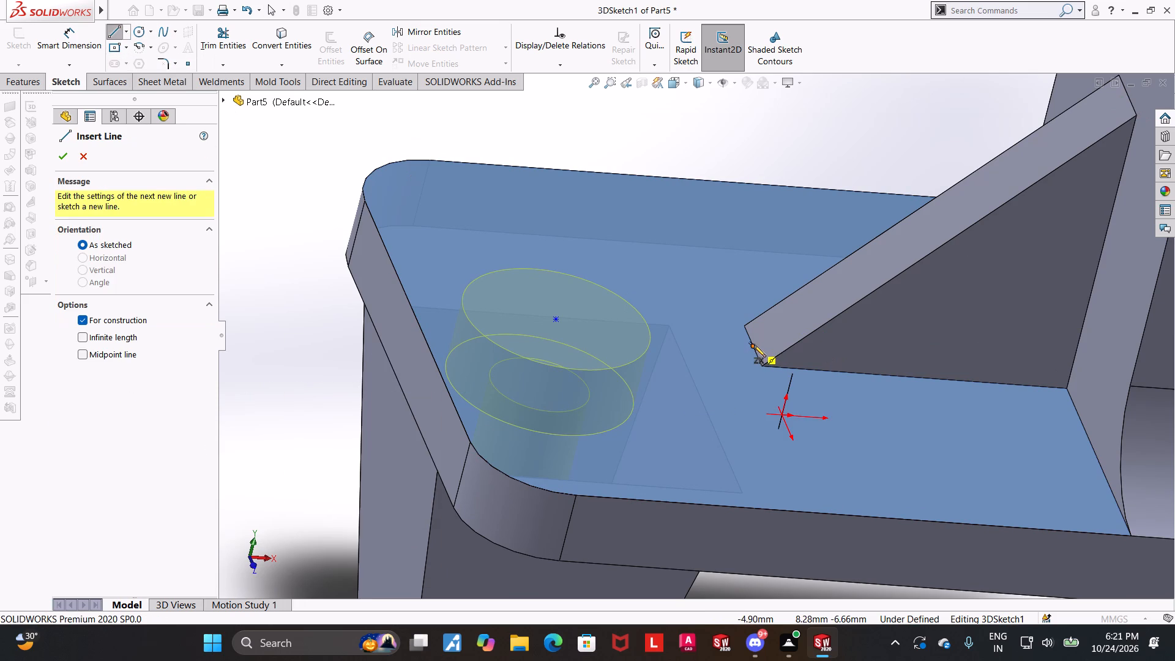
pyautogui.click(754, 345)
pyautogui.click(298, 312)
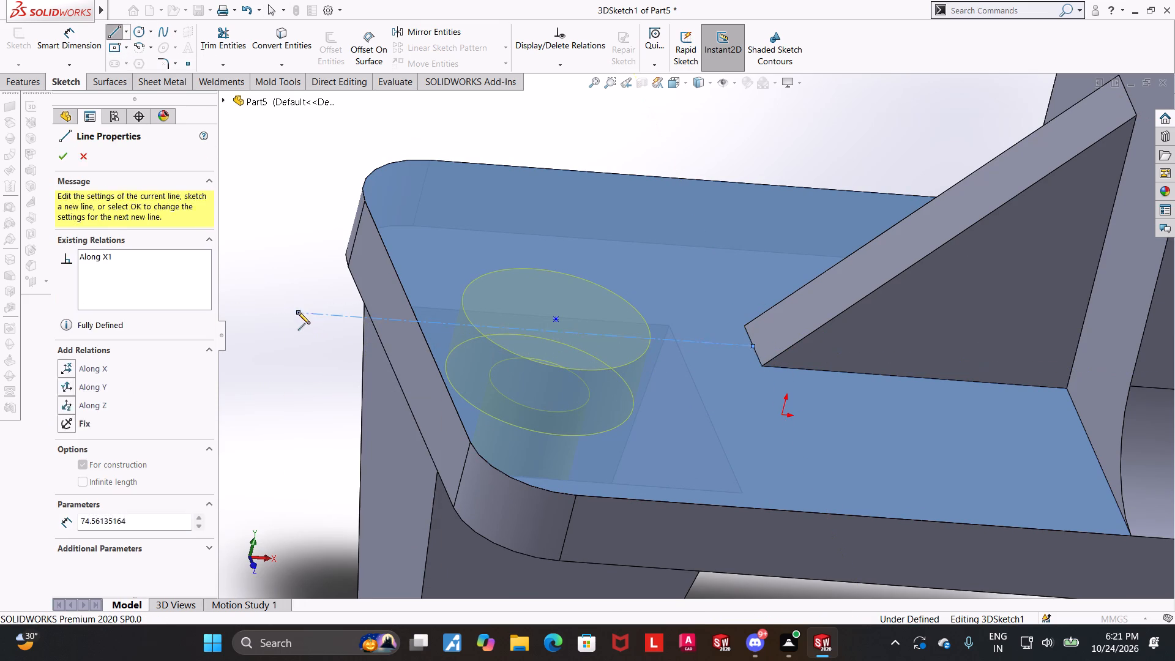
pyautogui.press('Escape')
pyautogui.press('Escape')
pyautogui.click(670, 81)
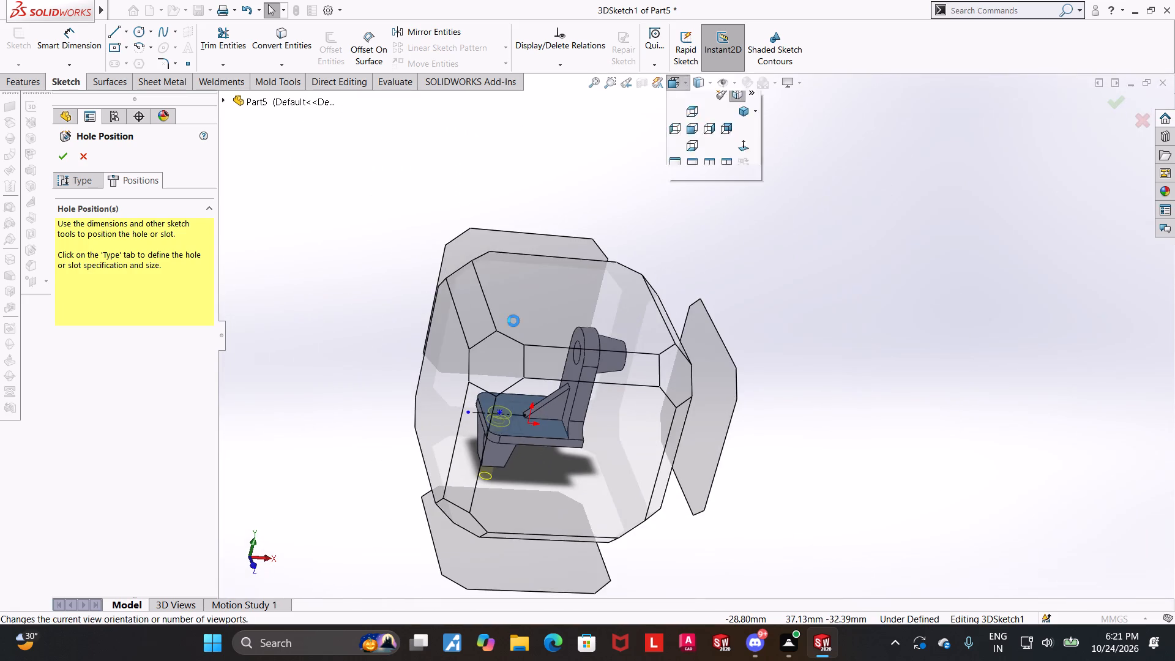
pyautogui.click(548, 304)
pyautogui.scroll(1, 915, 402)
pyautogui.click(966, 396)
pyautogui.scroll(-4, 928, 385)
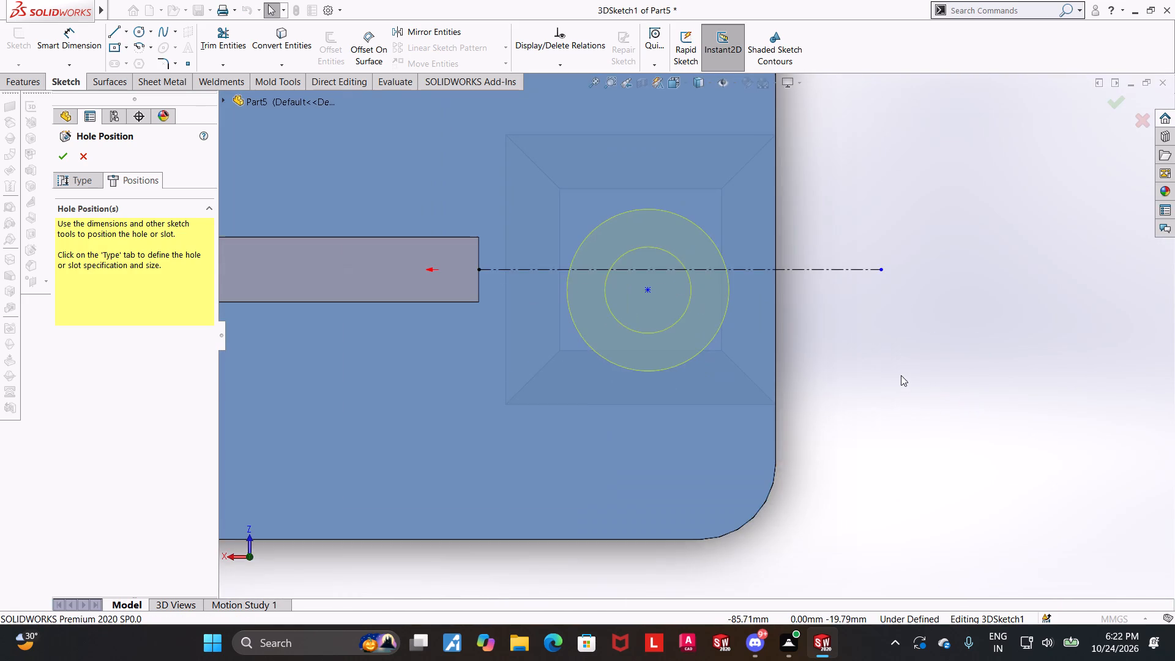
# Add a Coincident relation between the hole's centre point and the construction centerline.
pyautogui.scroll(-2, 901, 375)
pyautogui.click(509, 246)
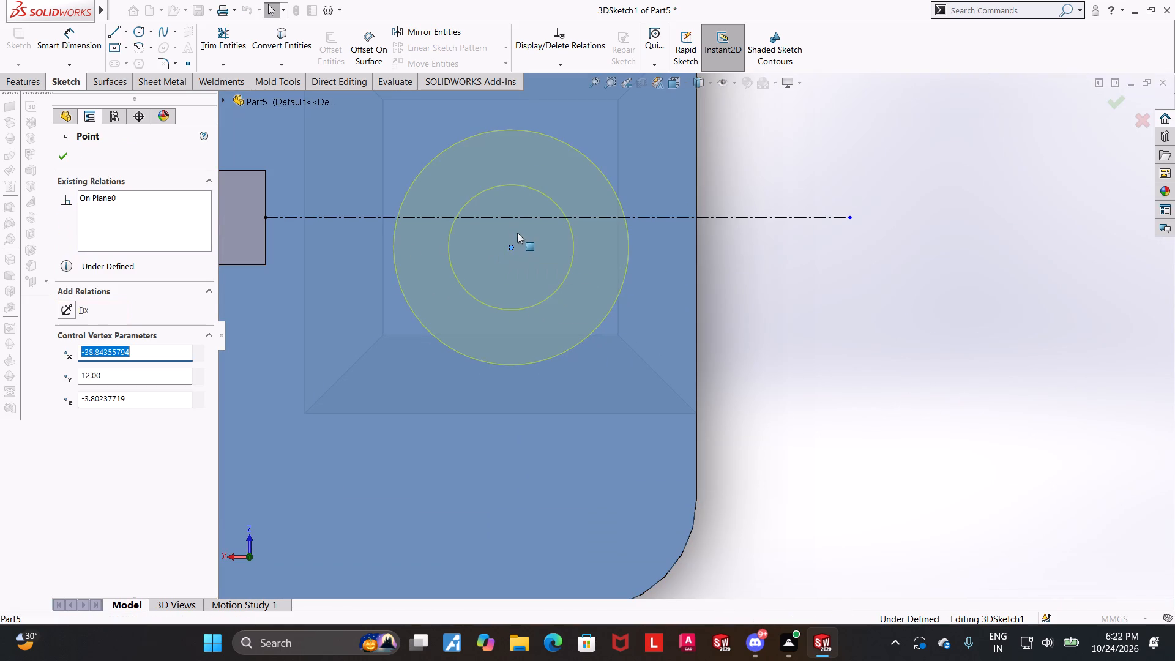
pyautogui.keyDown('ctrl'); pyautogui.click(519, 219); pyautogui.keyUp('ctrl')
pyautogui.click(69, 390)
pyautogui.click(911, 370)
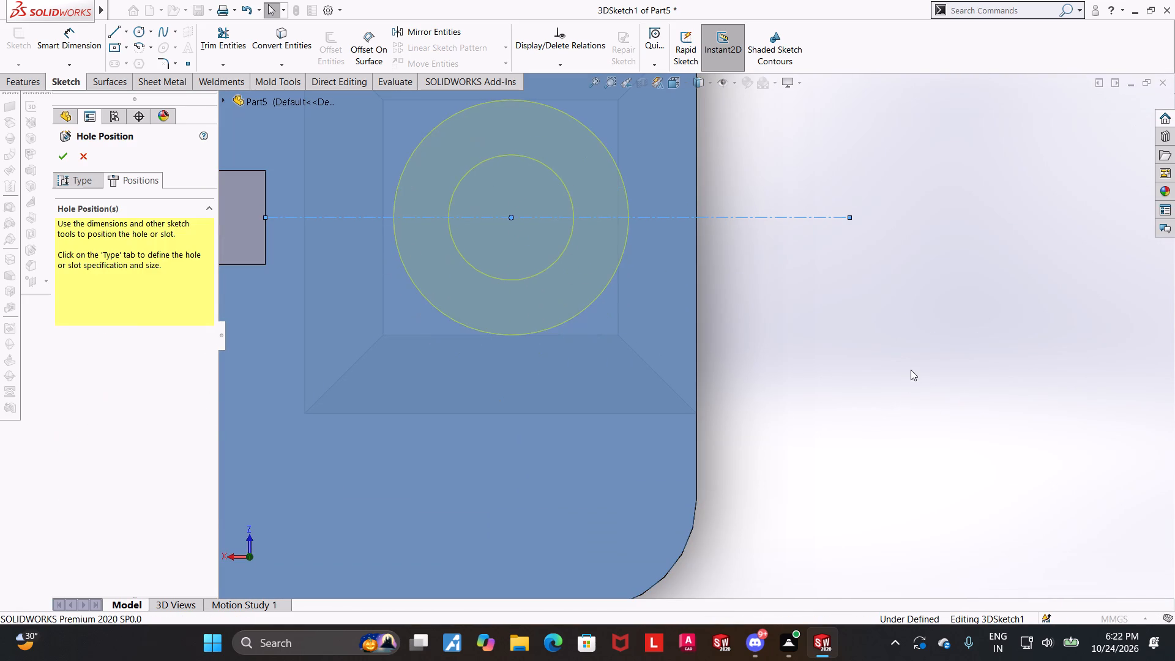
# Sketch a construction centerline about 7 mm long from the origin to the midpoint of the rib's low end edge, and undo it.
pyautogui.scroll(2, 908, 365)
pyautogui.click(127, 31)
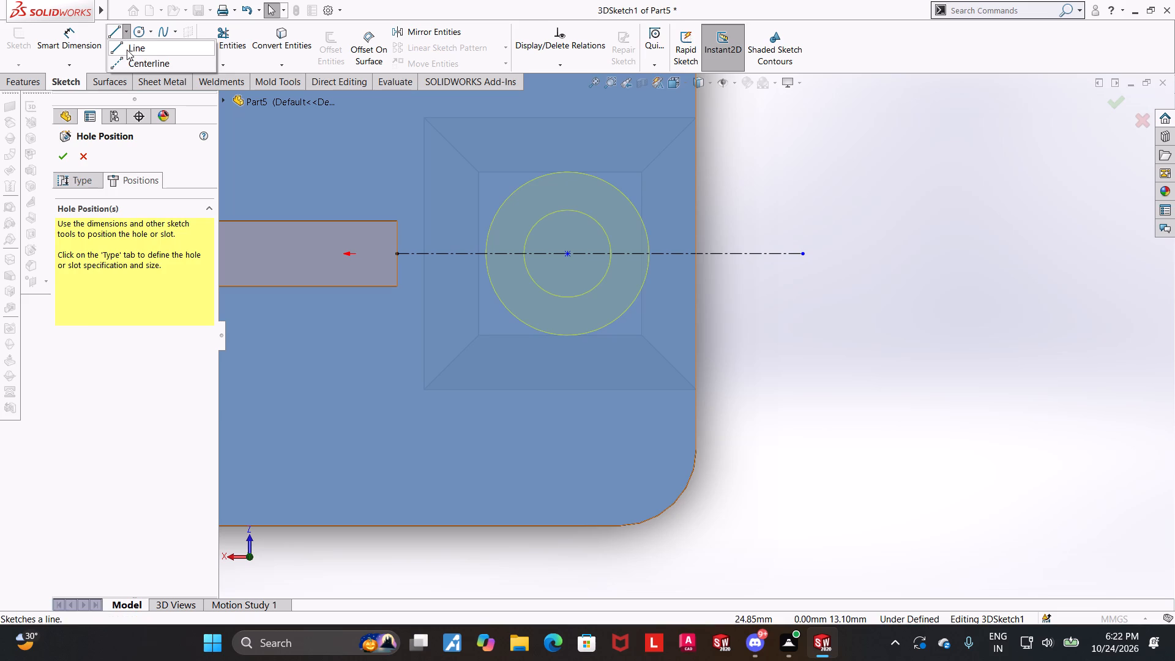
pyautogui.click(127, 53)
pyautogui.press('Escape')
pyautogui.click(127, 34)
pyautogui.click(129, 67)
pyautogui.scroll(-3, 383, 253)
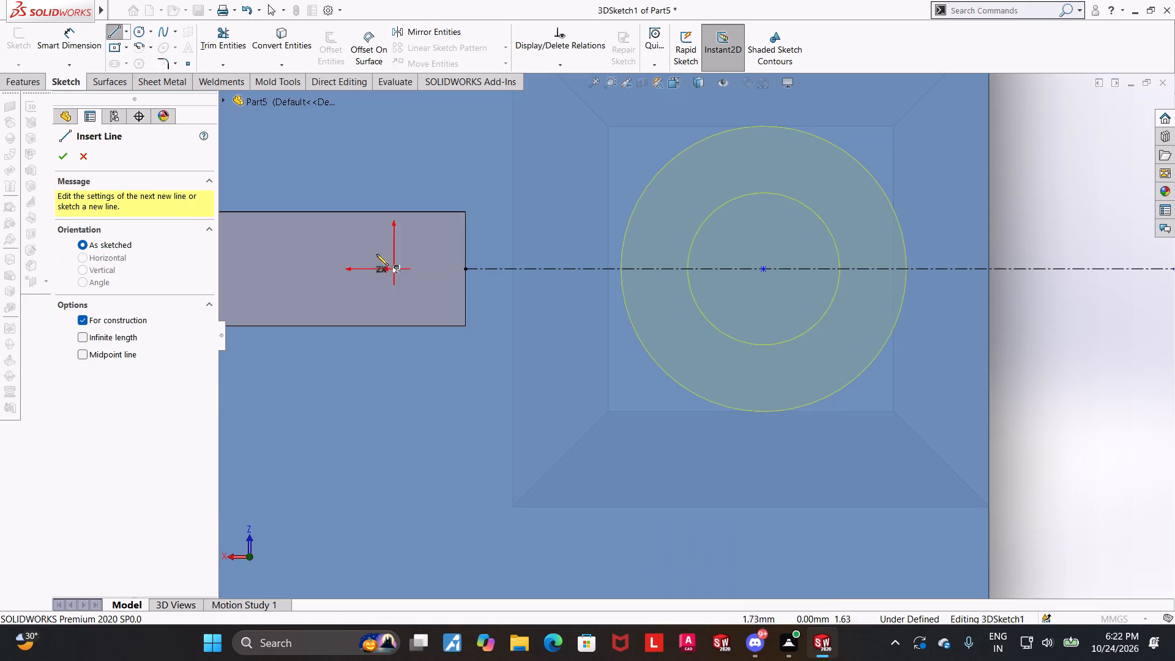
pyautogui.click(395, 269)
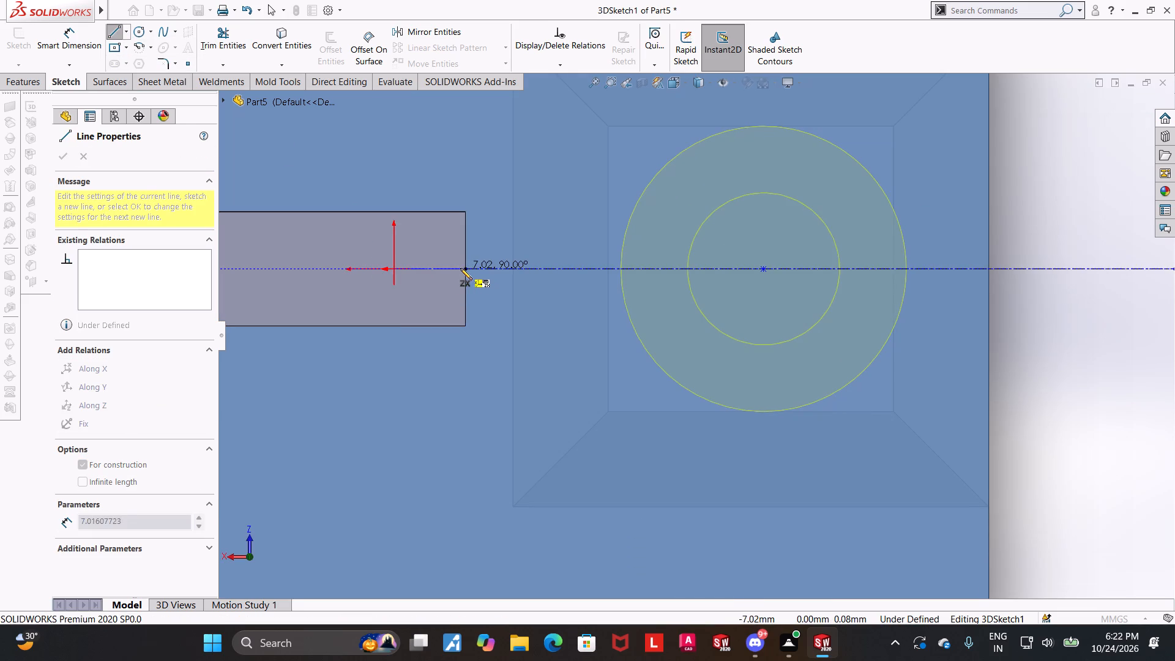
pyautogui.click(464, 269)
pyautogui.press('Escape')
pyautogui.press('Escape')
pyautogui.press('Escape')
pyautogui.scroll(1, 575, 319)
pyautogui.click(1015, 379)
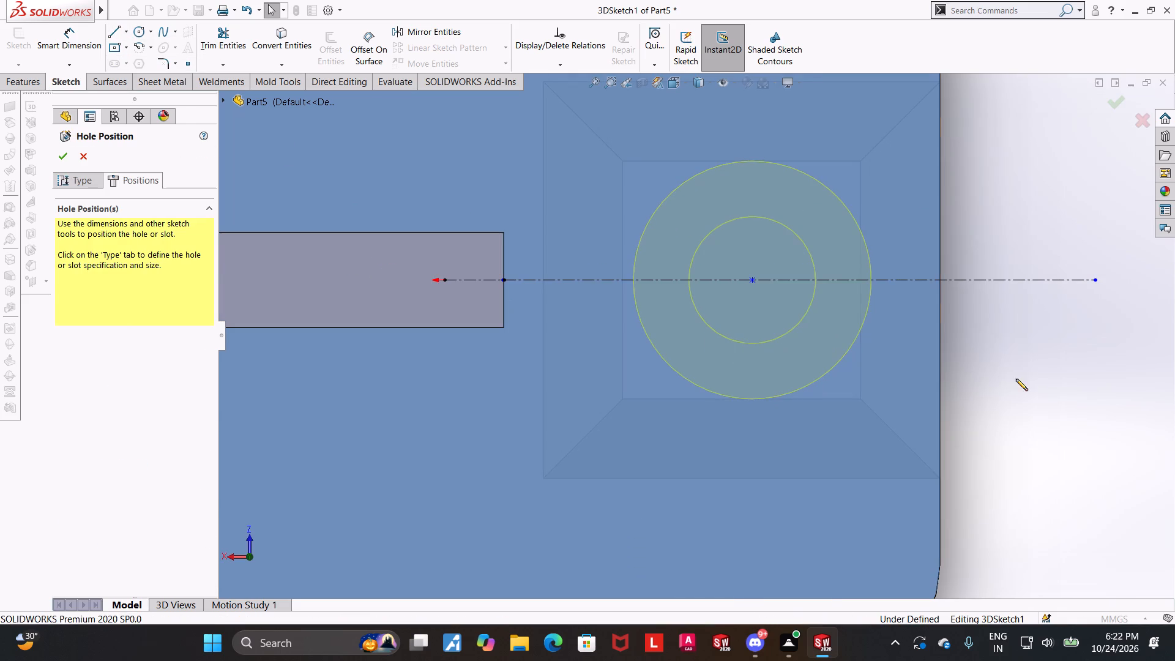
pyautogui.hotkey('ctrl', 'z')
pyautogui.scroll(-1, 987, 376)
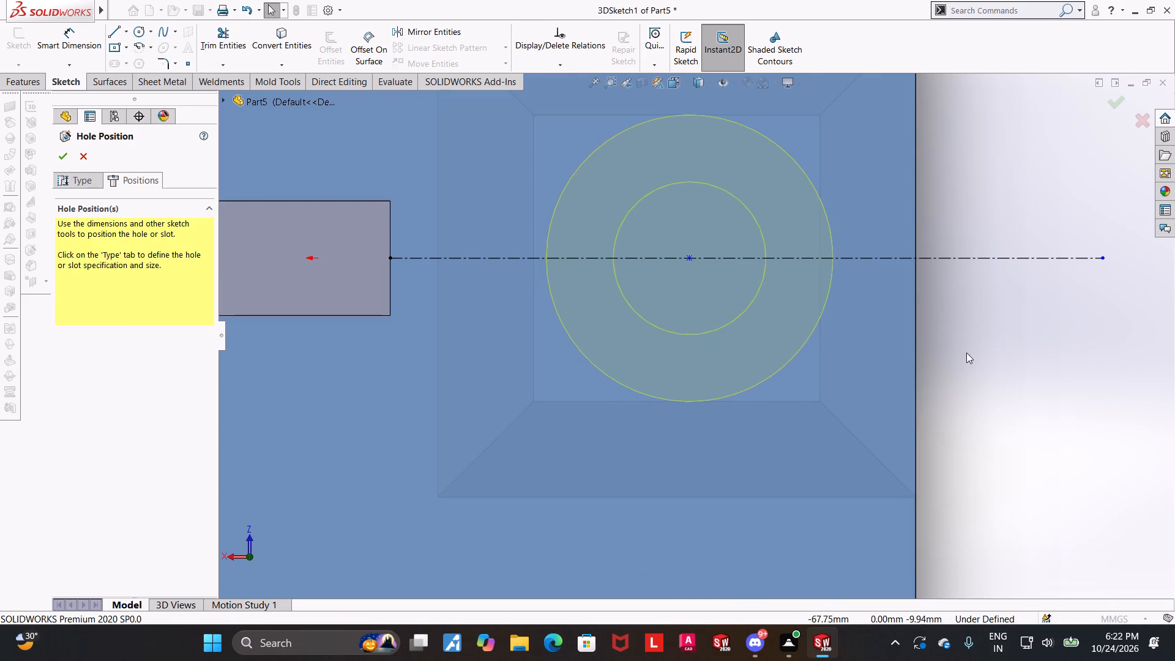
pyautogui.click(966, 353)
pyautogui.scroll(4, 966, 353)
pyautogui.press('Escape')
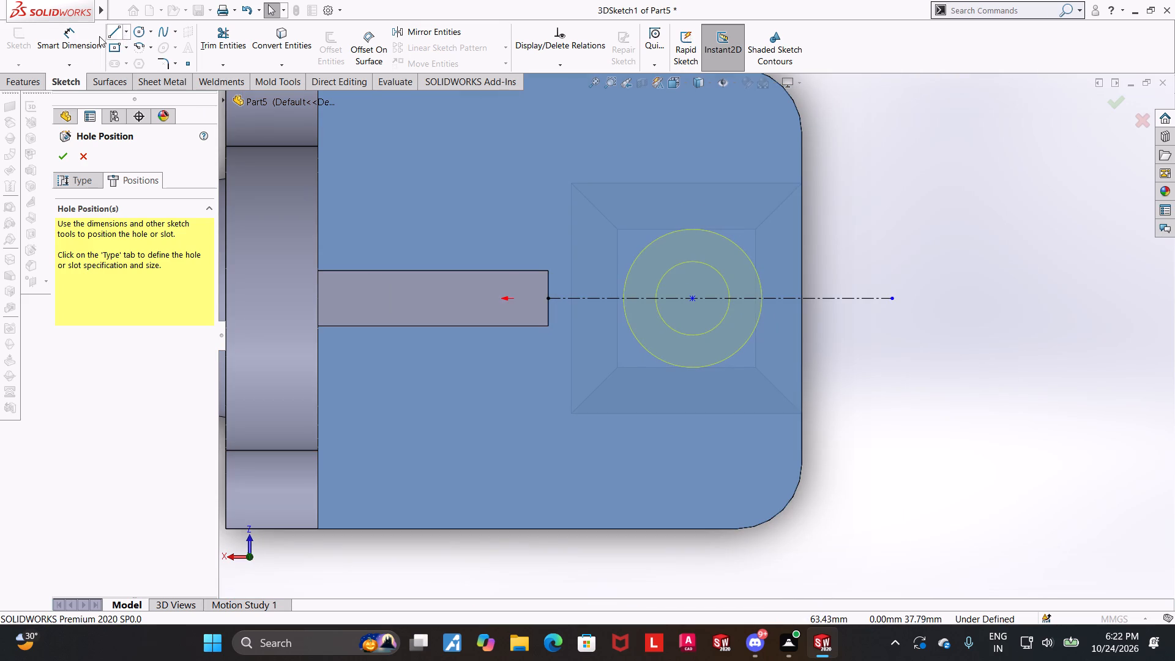
# Dimension the hole's centre point 25 mm from the plate's rounded-end edge and finish the counterbored hole.
pyautogui.moveTo(67, 37); pyautogui.dragTo(73, 36)
pyautogui.click(694, 300)
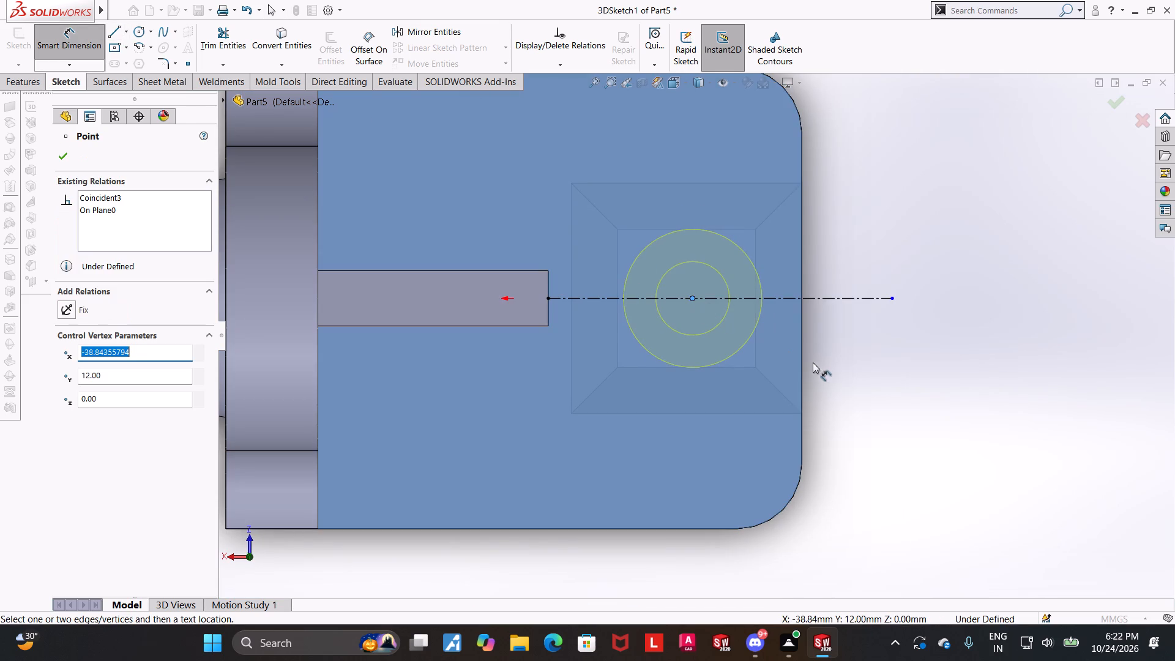
pyautogui.click(802, 358)
pyautogui.click(766, 551)
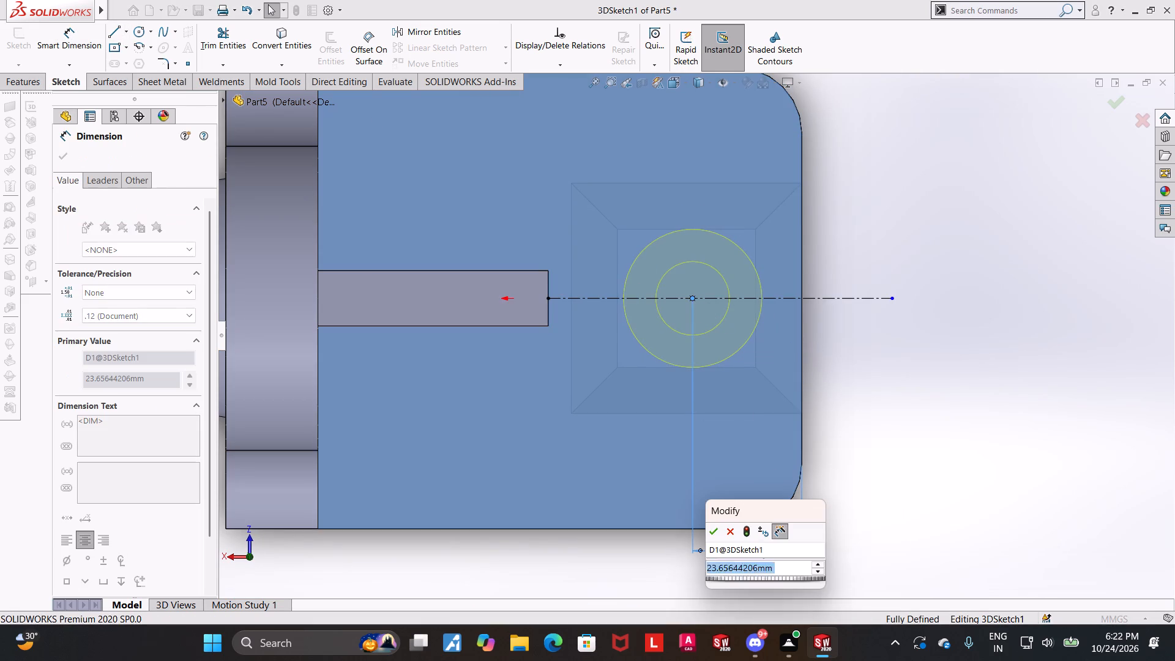
pyautogui.write('25')
pyautogui.press('Return')
pyautogui.press('Escape')
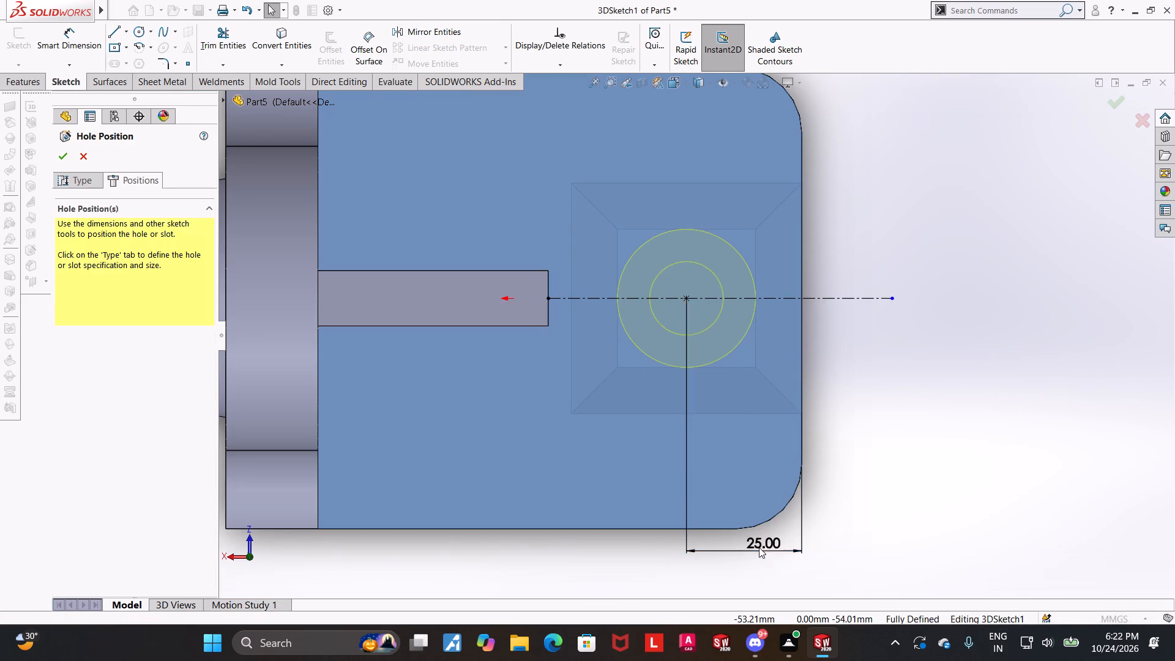
pyautogui.click(977, 415)
pyautogui.scroll(2, 965, 421)
pyautogui.moveTo(961, 420); pyautogui.dragTo(953, 245, button='middle')
pyautogui.click(1125, 99)
# Examine the finished counterbored hole, square taper and whole bracket from several sides.
pyautogui.scroll(5, 1060, 192)
pyautogui.moveTo(998, 280); pyautogui.dragTo(892, 276, button='middle')
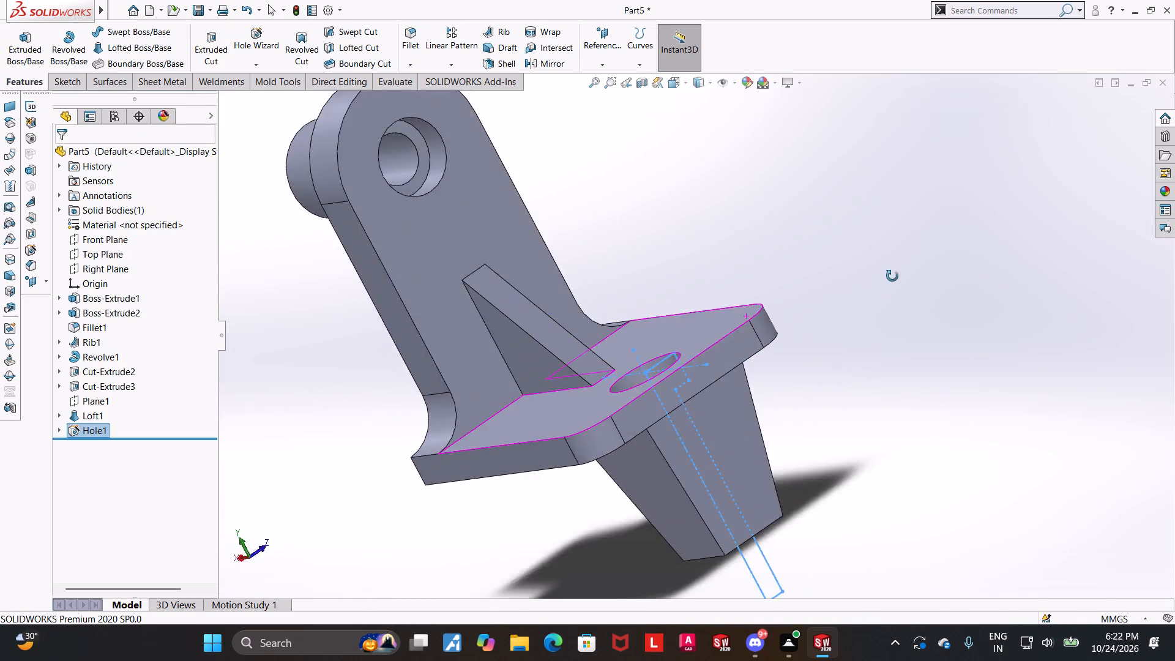
pyautogui.moveTo(892, 276); pyautogui.dragTo(781, 356, button='middle')
pyautogui.click(1016, 532)
pyautogui.moveTo(1018, 455); pyautogui.dragTo(1025, 522, button='middle')
pyautogui.scroll(5, 1025, 522)
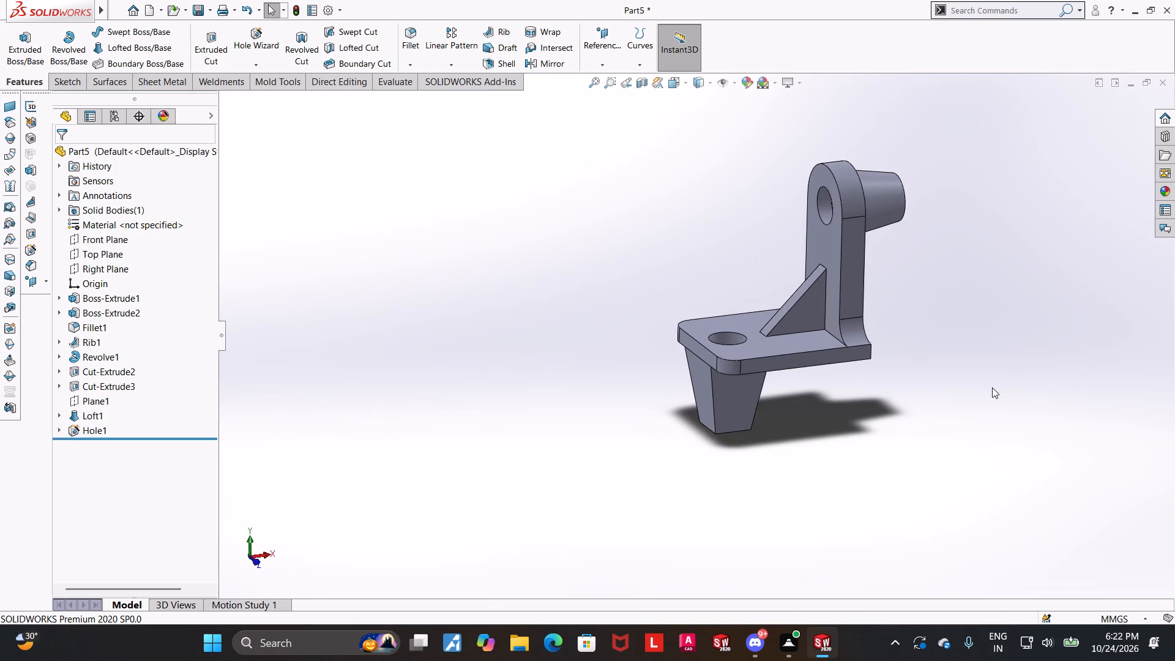
pyautogui.scroll(-3, 894, 334)
pyautogui.moveTo(871, 354); pyautogui.dragTo(901, 364, button='middle')
pyautogui.scroll(-1, 827, 356)
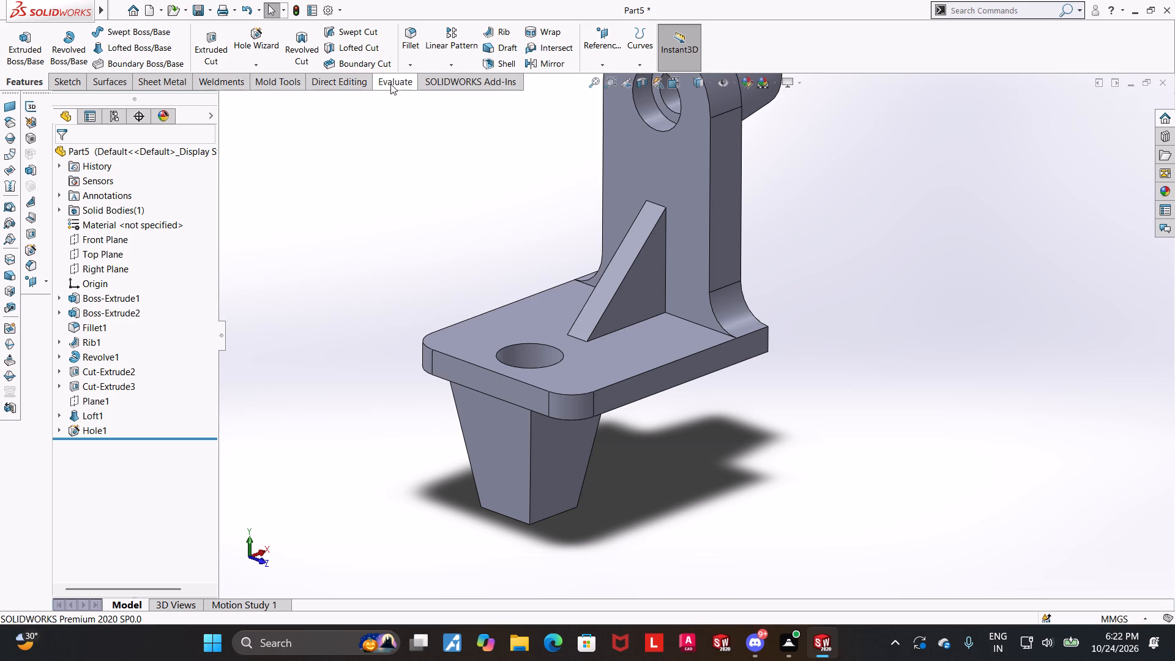
# Section the bracket through the counterbored hole and square taper, offset about 33.7 mm from the Front Plane and rotated to about 327.3° about X.
pyautogui.click(642, 82)
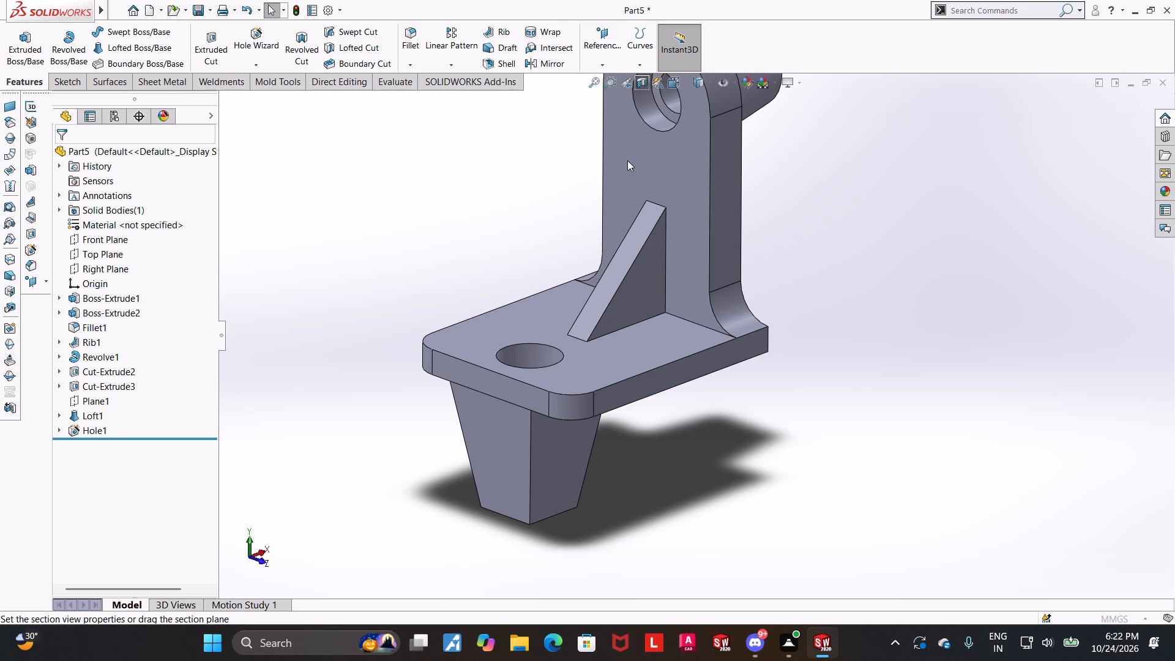
pyautogui.moveTo(688, 263); pyautogui.dragTo(684, 283)
pyautogui.moveTo(654, 284); pyautogui.dragTo(670, 298)
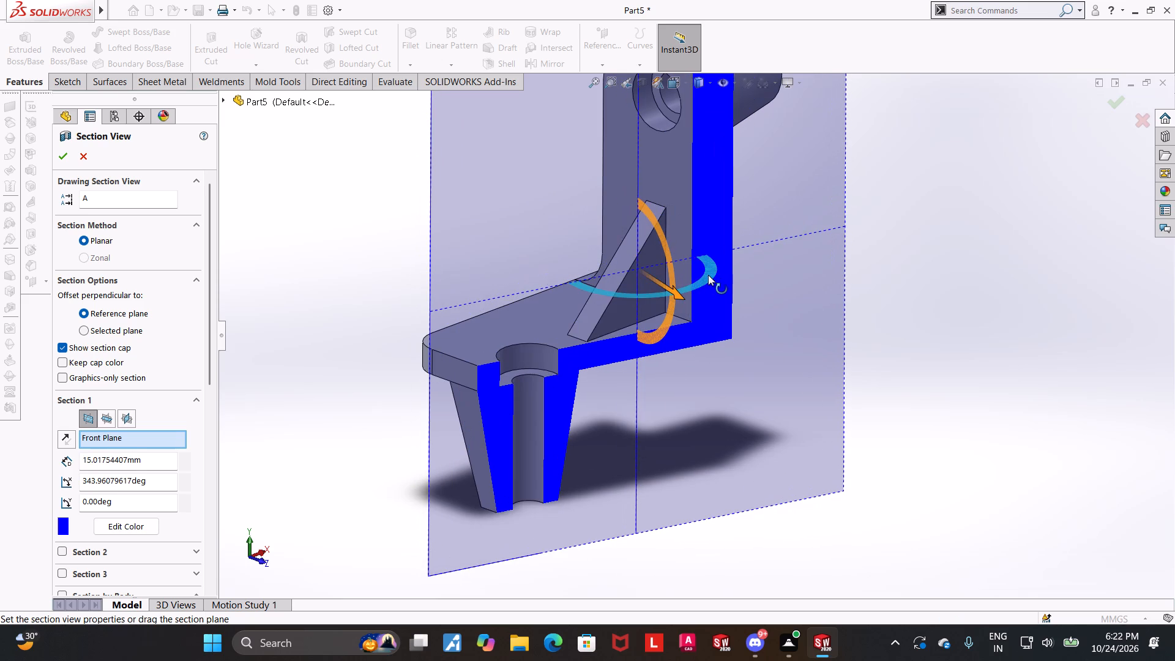
pyautogui.moveTo(708, 275); pyautogui.dragTo(706, 283)
pyautogui.moveTo(665, 299); pyautogui.dragTo(671, 318)
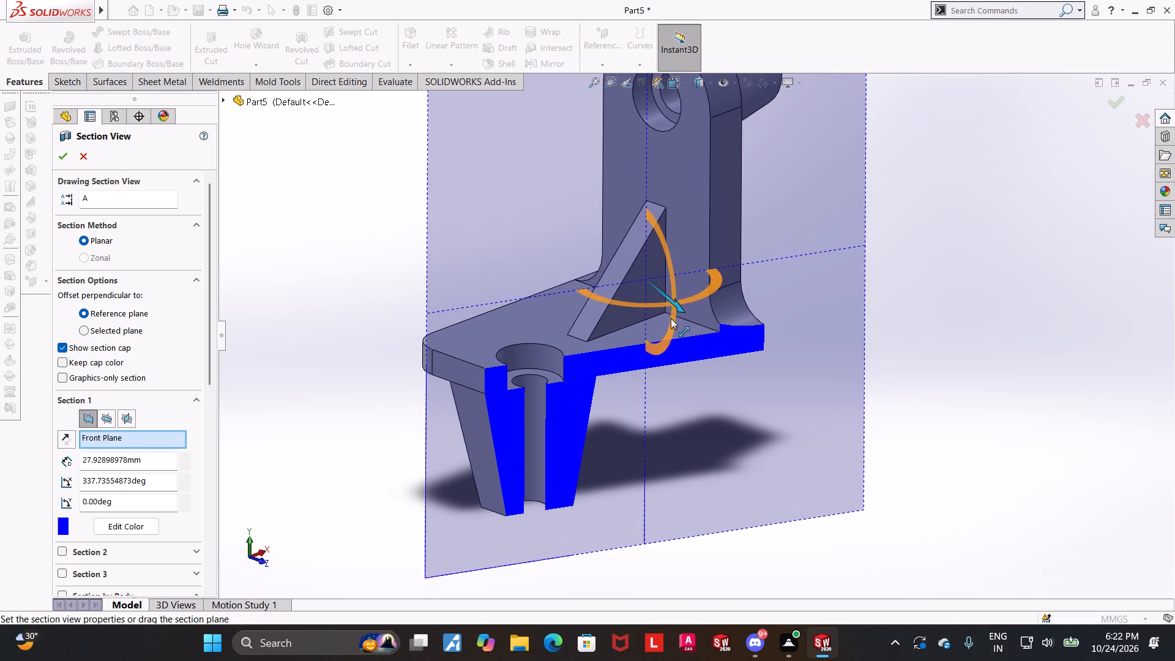
pyautogui.moveTo(671, 318); pyautogui.dragTo(666, 316)
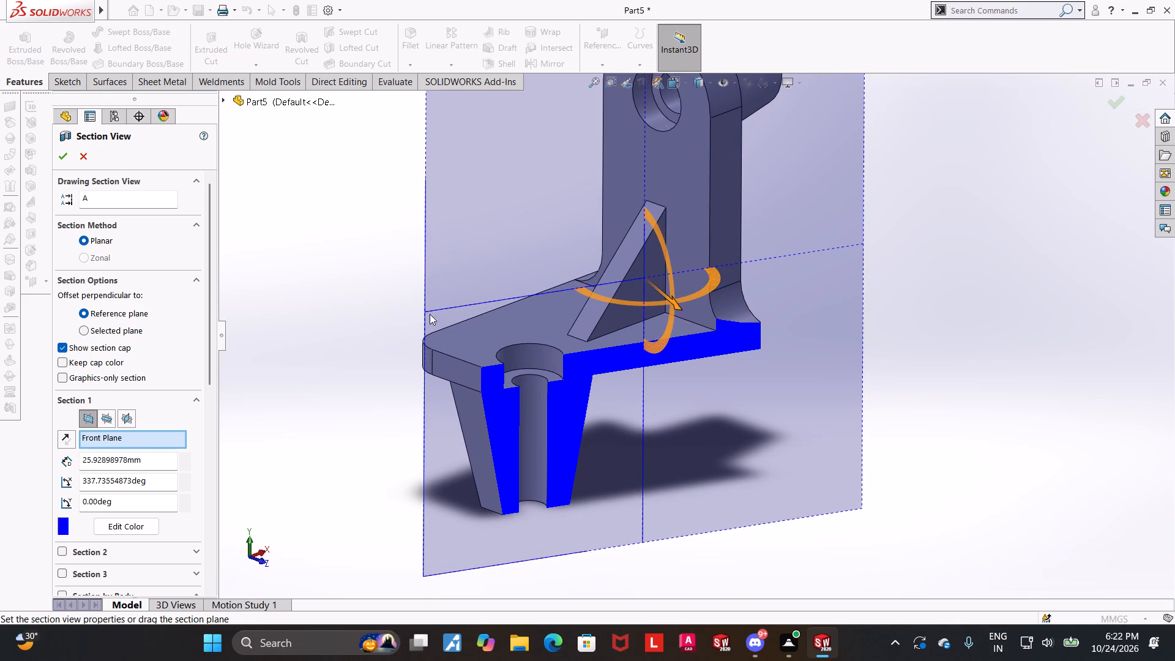
pyautogui.click(699, 296)
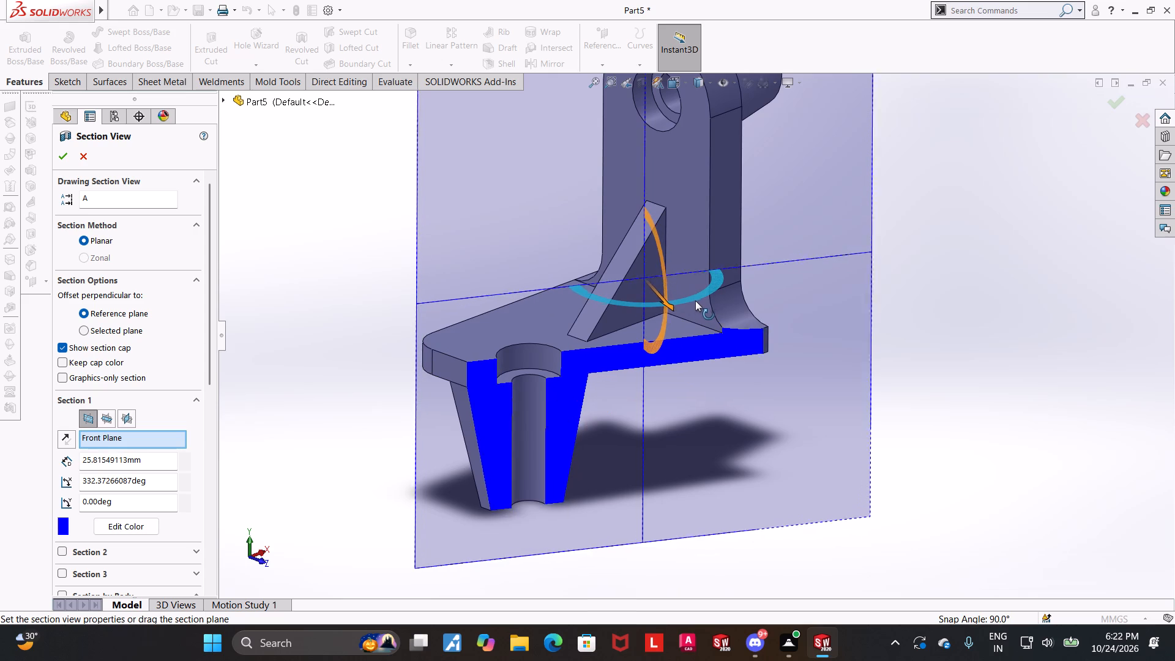
pyautogui.moveTo(658, 307); pyautogui.dragTo(655, 314)
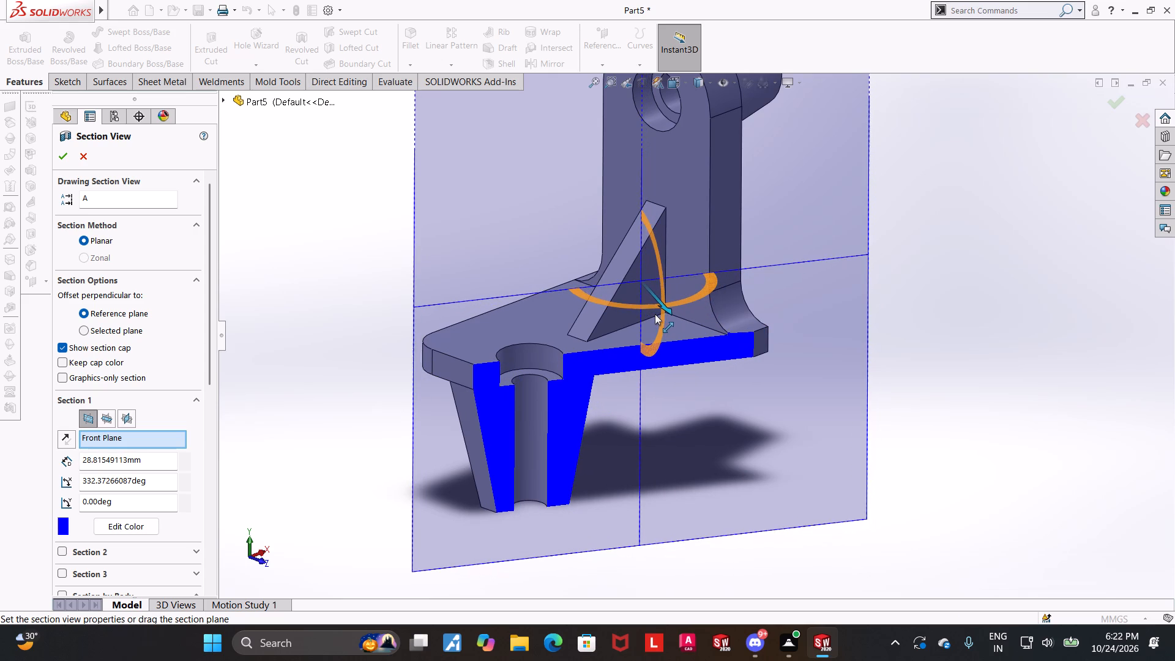
pyautogui.moveTo(655, 314); pyautogui.dragTo(657, 315)
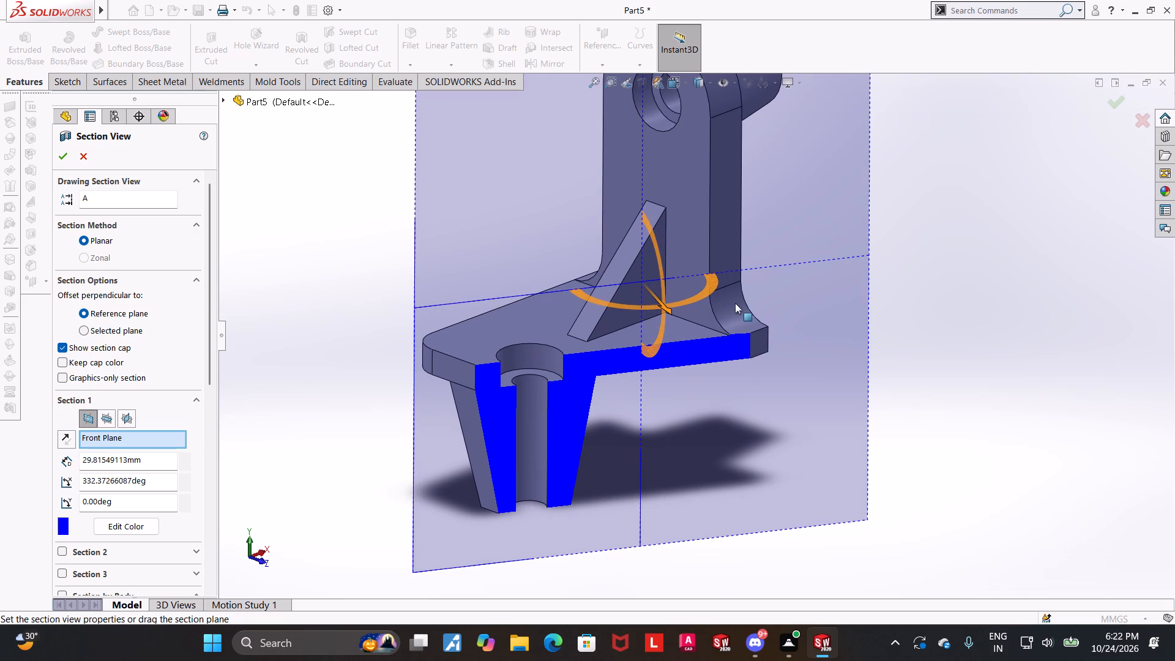
pyautogui.moveTo(710, 295); pyautogui.dragTo(702, 299)
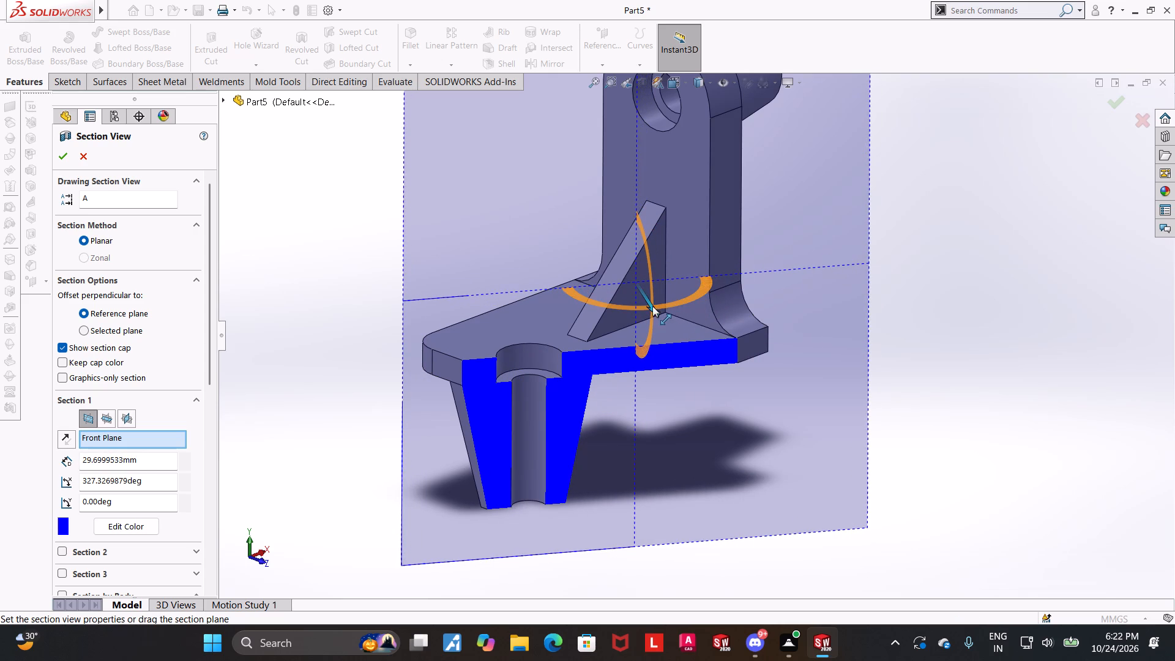
pyautogui.moveTo(651, 307); pyautogui.dragTo(651, 313)
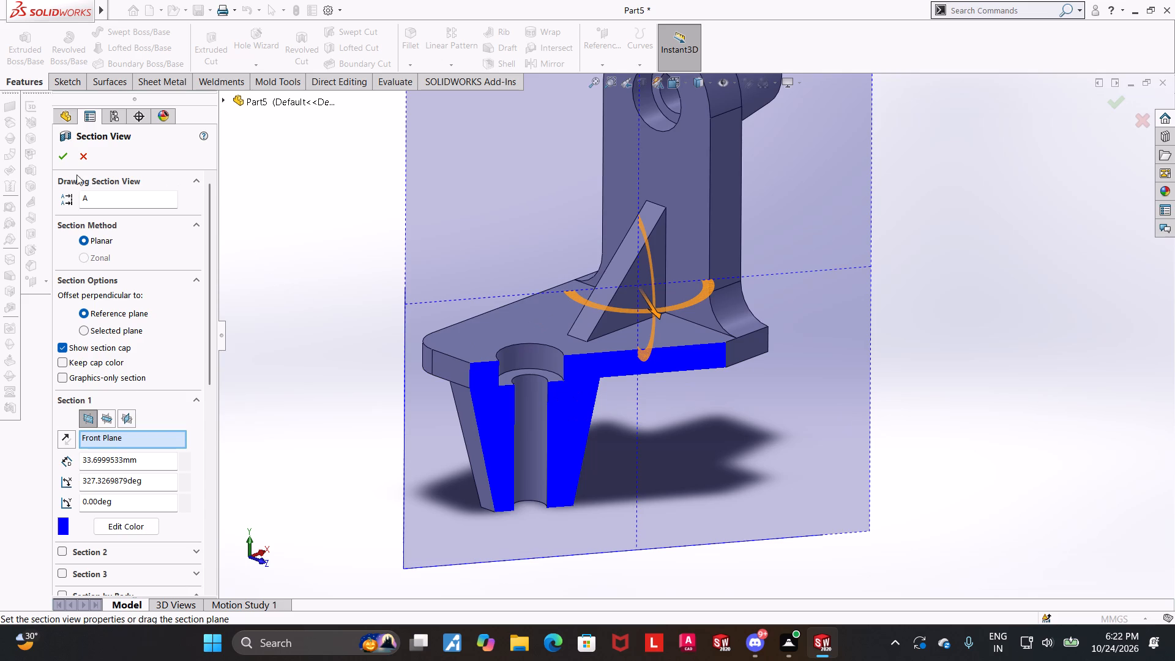
pyautogui.click(65, 158)
# Inspect the counterbored hole inside the sectioned square taper, and turn the section view off.
pyautogui.click(896, 351)
pyautogui.moveTo(867, 346); pyautogui.dragTo(860, 372, button='middle')
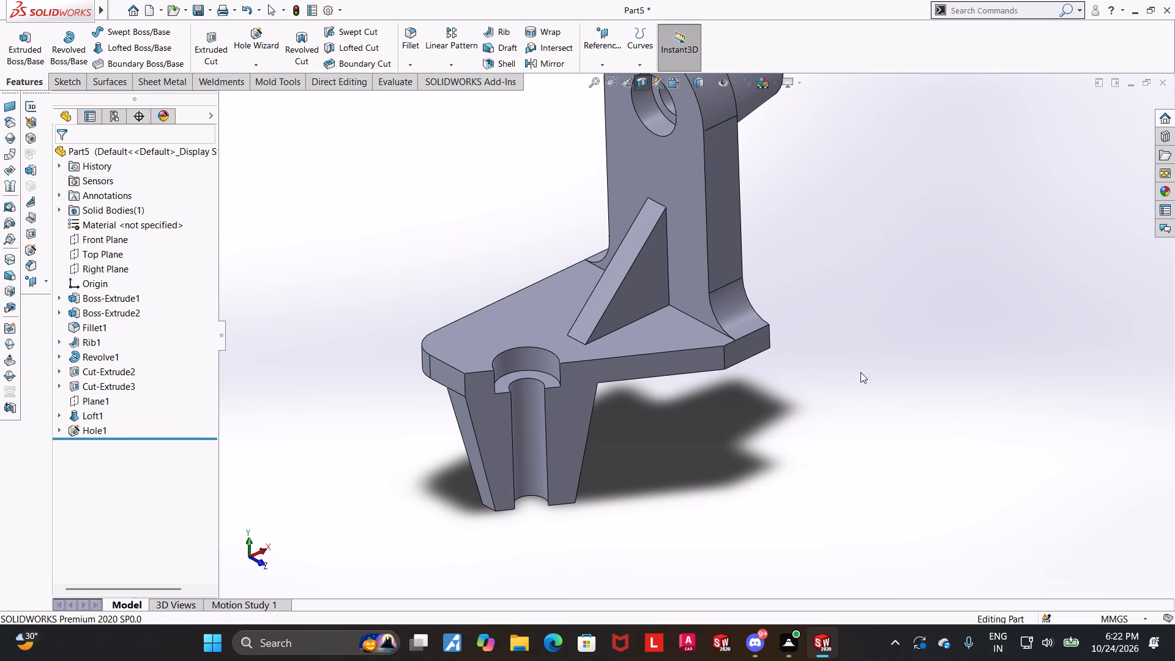
pyautogui.moveTo(496, 395); pyautogui.dragTo(502, 398, button='middle')
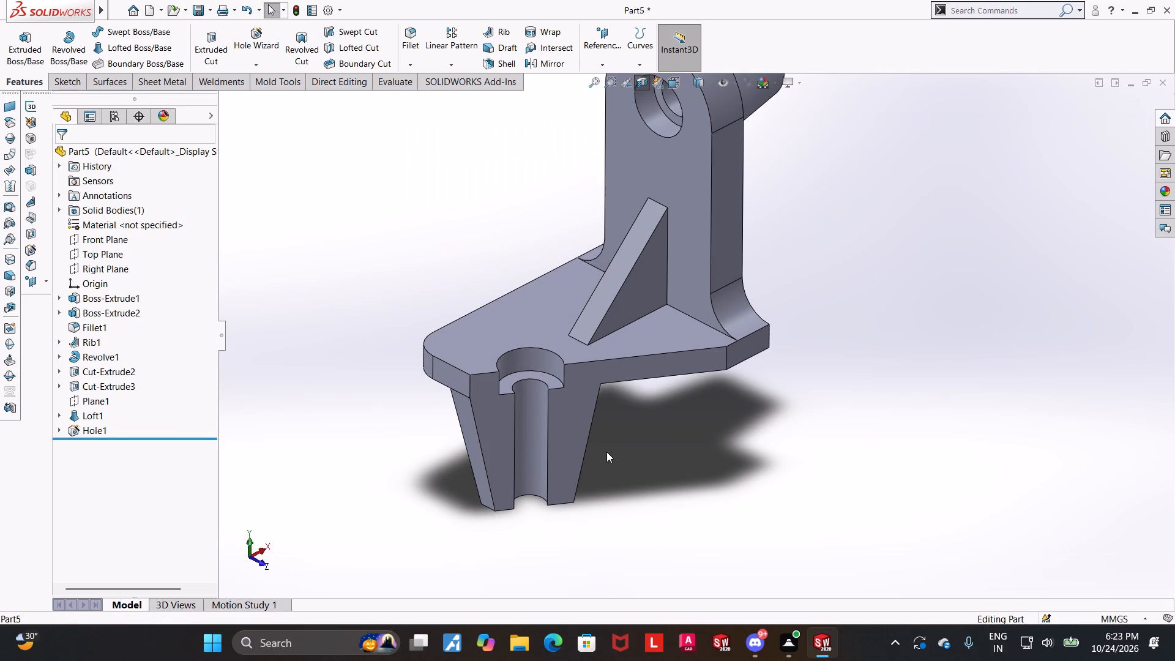
pyautogui.click(710, 444)
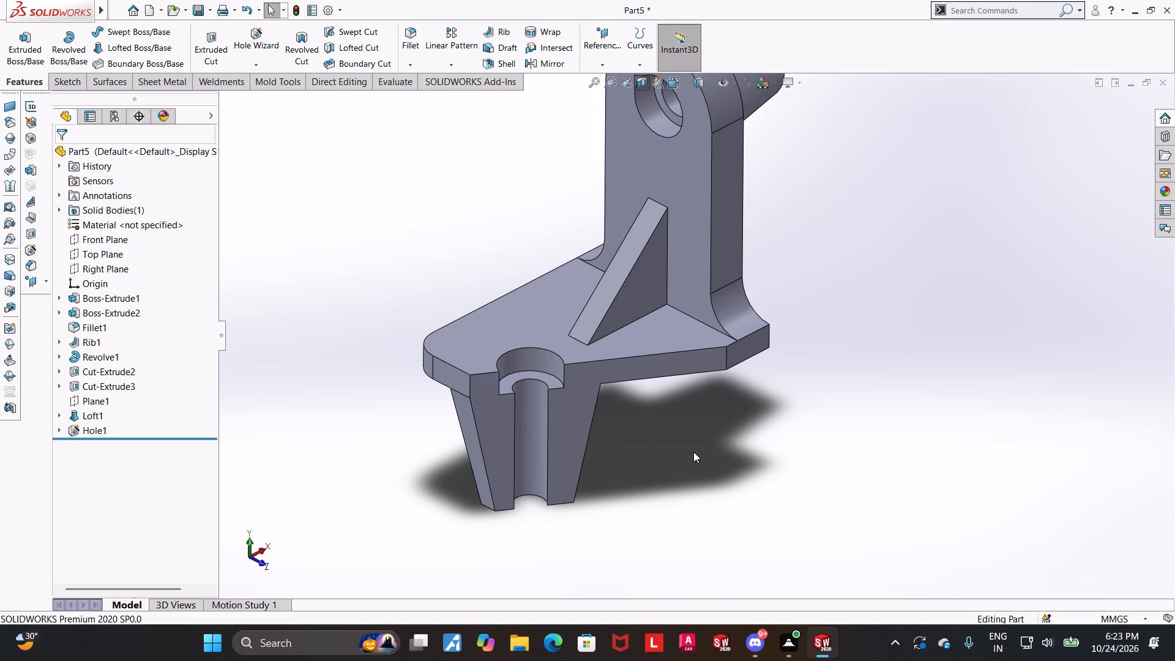
pyautogui.scroll(1, 758, 438)
pyautogui.click(647, 81)
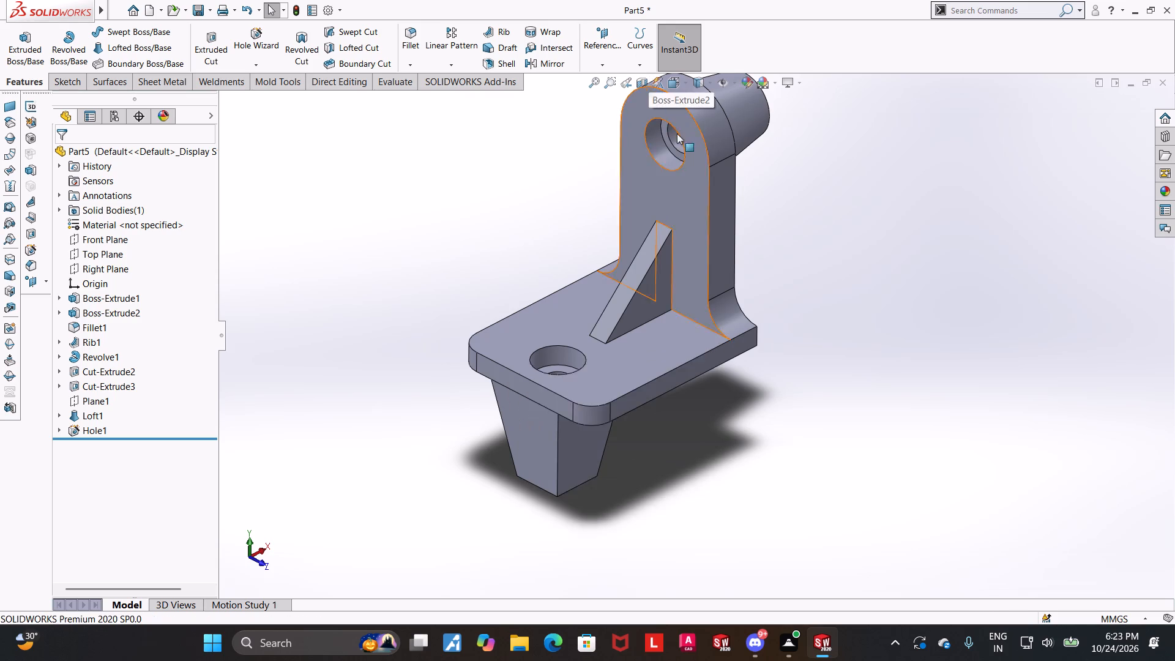
# Section the bracket through the tapered boss, offset about 49.6 mm from the Front Plane and rotated about 0.27° about X and 317.8° about Y.
pyautogui.scroll(3, 745, 192)
pyautogui.moveTo(759, 210); pyautogui.dragTo(747, 277, button='middle')
pyautogui.scroll(-4, 812, 251)
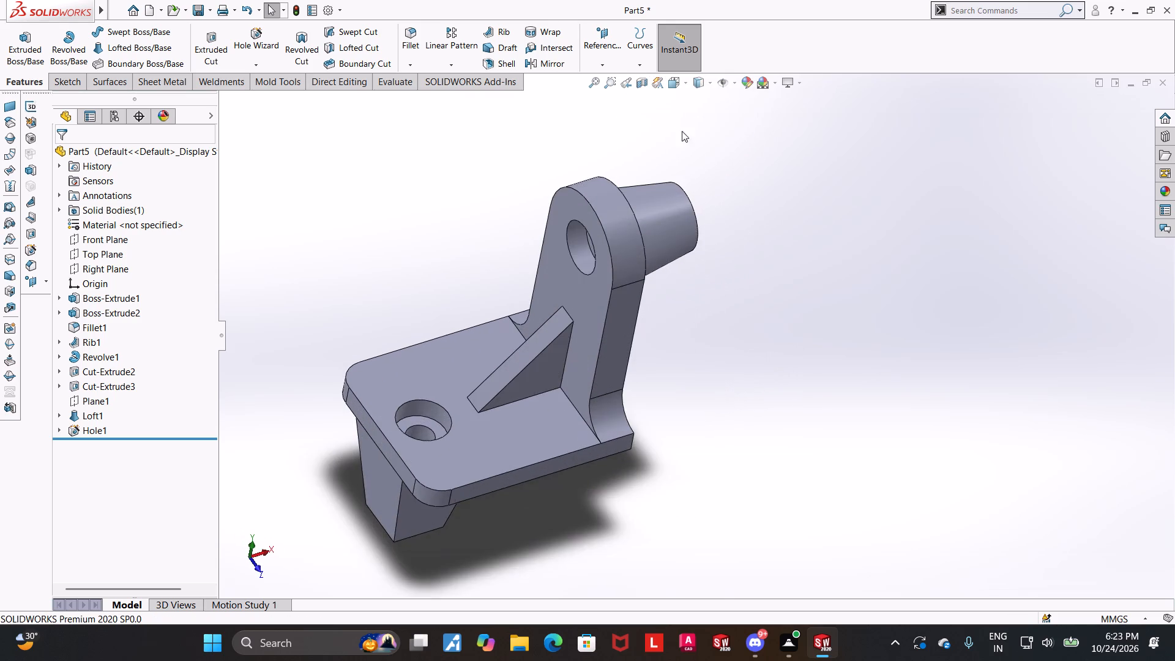
pyautogui.click(645, 85)
pyautogui.moveTo(719, 307); pyautogui.dragTo(728, 275, button='middle')
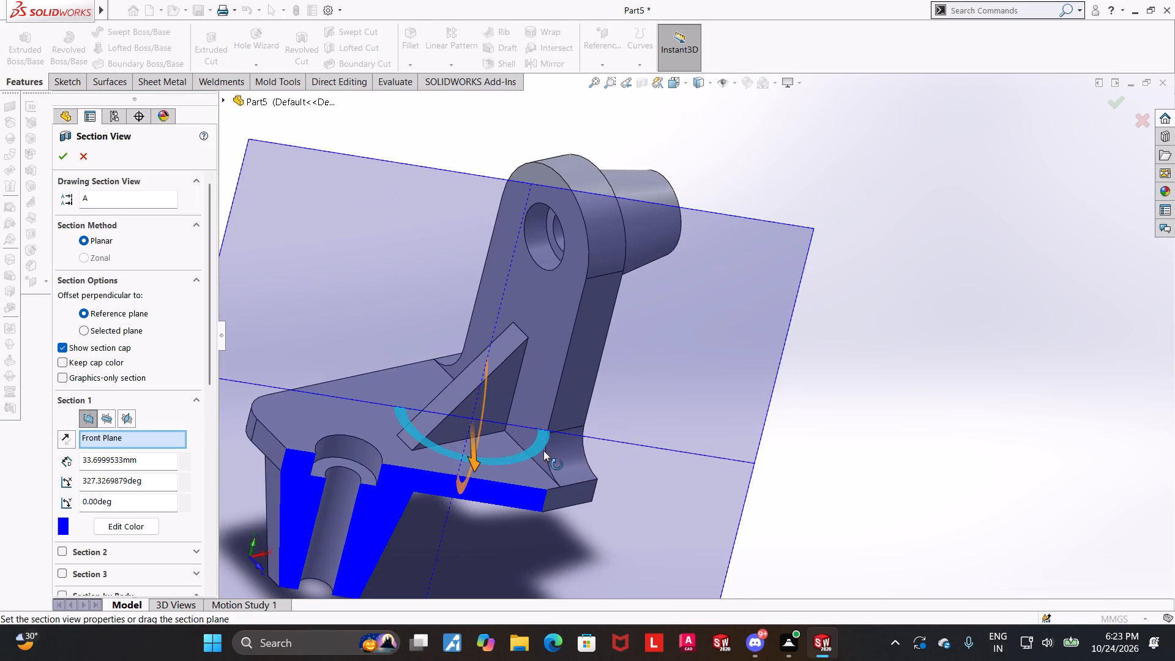
pyautogui.moveTo(545, 445); pyautogui.dragTo(556, 397)
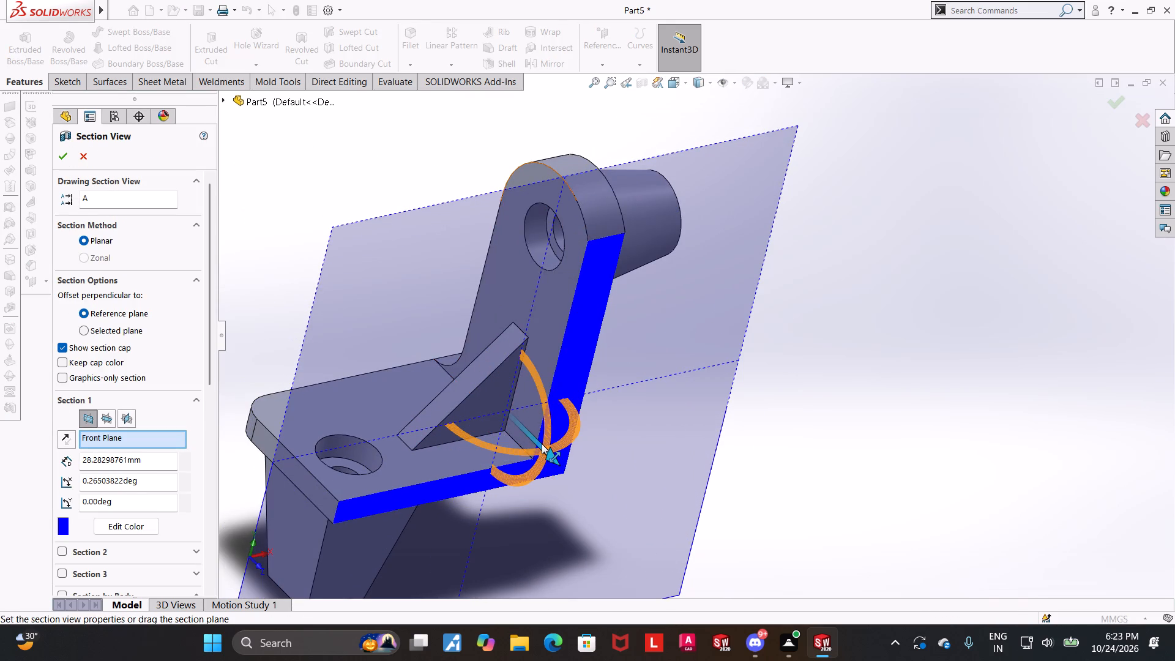
pyautogui.moveTo(546, 427); pyautogui.dragTo(607, 430)
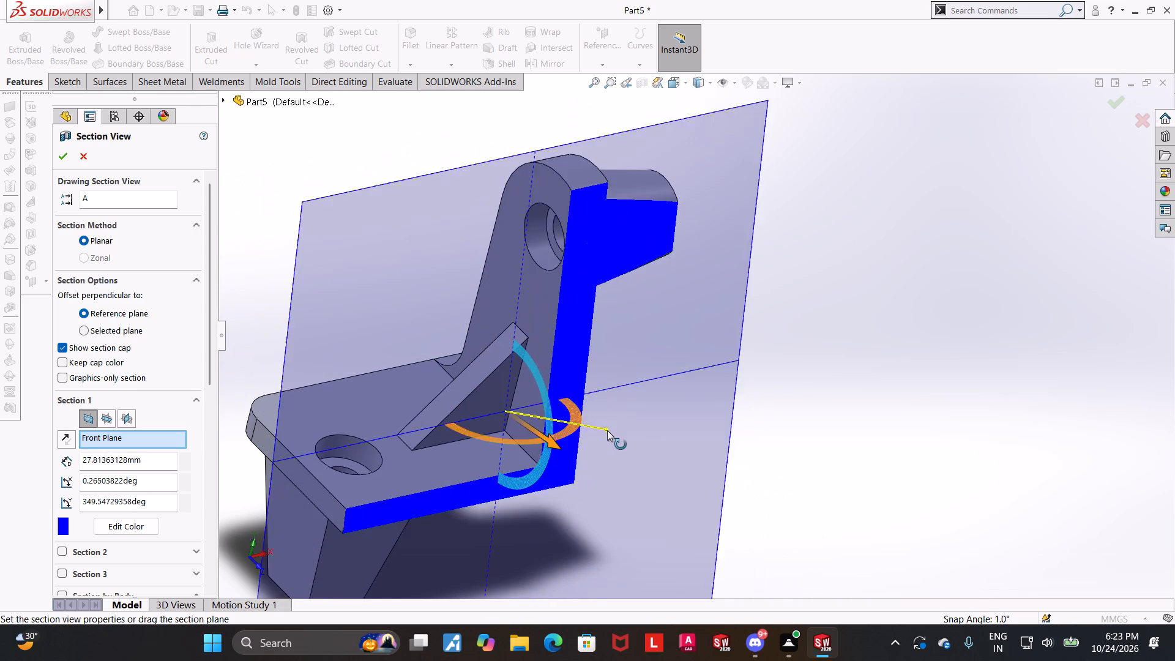
pyautogui.moveTo(607, 430); pyautogui.dragTo(605, 383)
pyautogui.moveTo(540, 367); pyautogui.dragTo(576, 317)
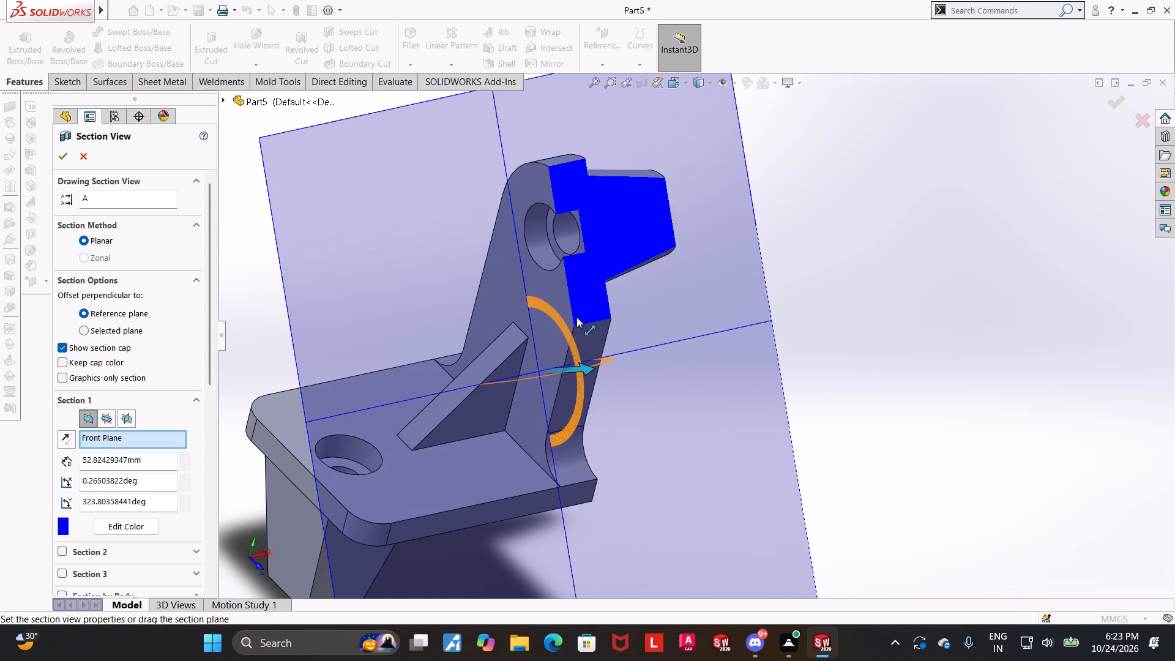
pyautogui.moveTo(576, 317); pyautogui.dragTo(562, 326)
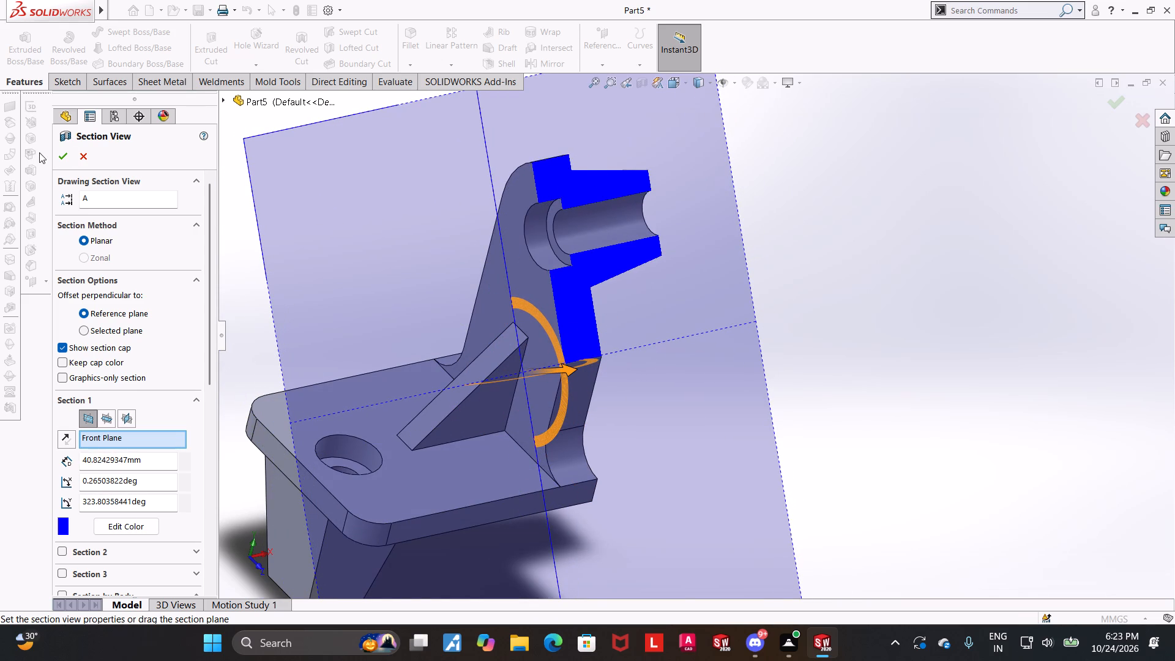
pyautogui.moveTo(556, 409); pyautogui.dragTo(565, 409)
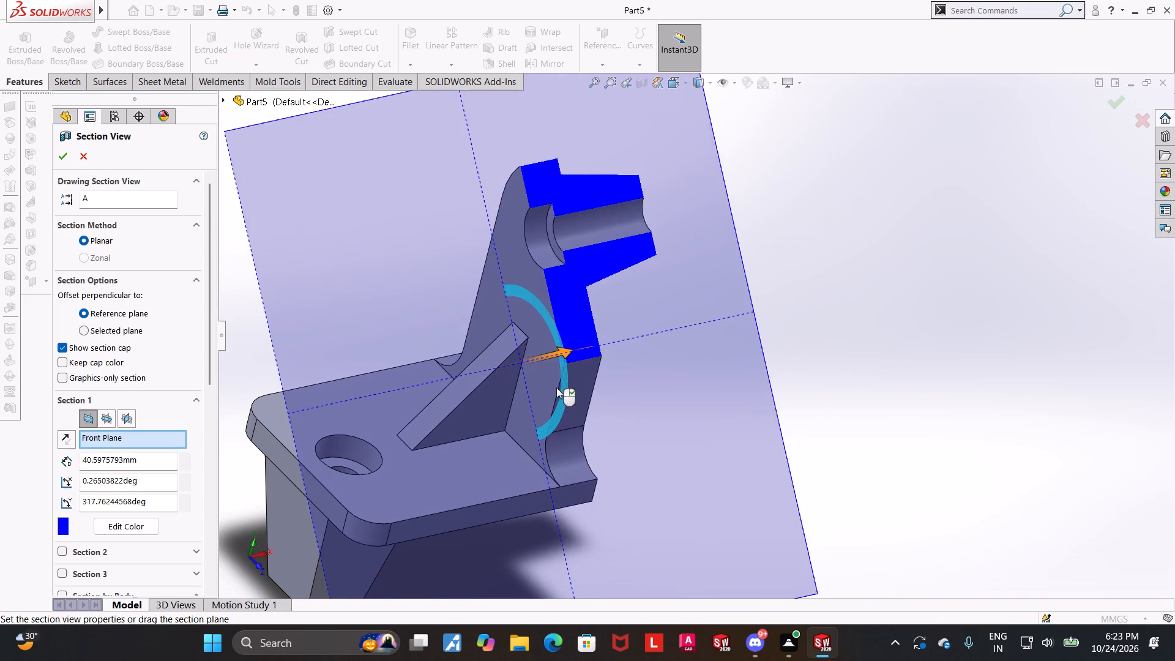
pyautogui.moveTo(558, 357); pyautogui.dragTo(567, 348)
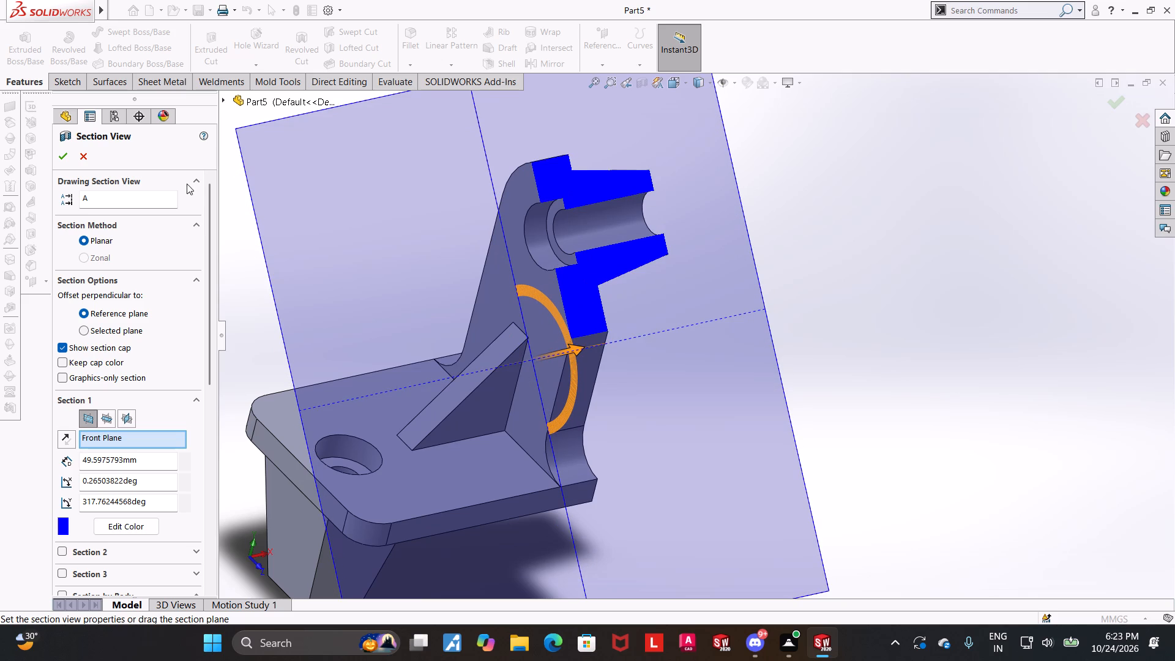
pyautogui.click(65, 154)
# Inspect the stepped bore inside the sectioned upright and tapered boss, and turn the section view off.
pyautogui.click(960, 293)
pyautogui.moveTo(882, 268); pyautogui.dragTo(874, 269, button='middle')
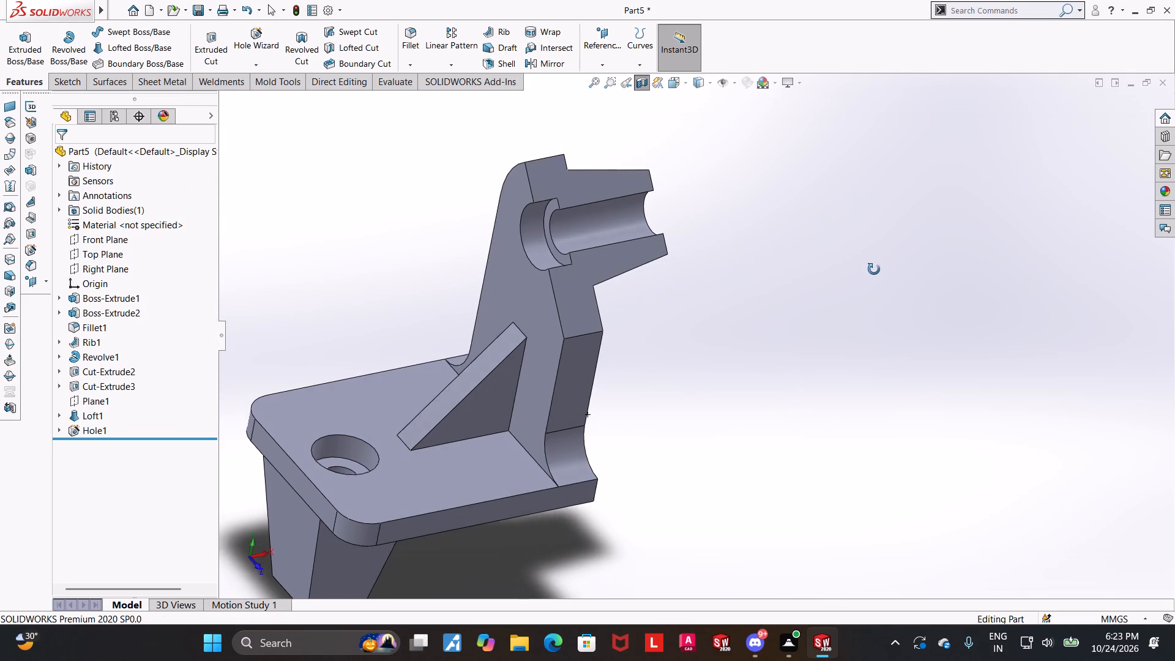
pyautogui.moveTo(874, 269); pyautogui.dragTo(907, 269, button='middle')
pyautogui.click(639, 82)
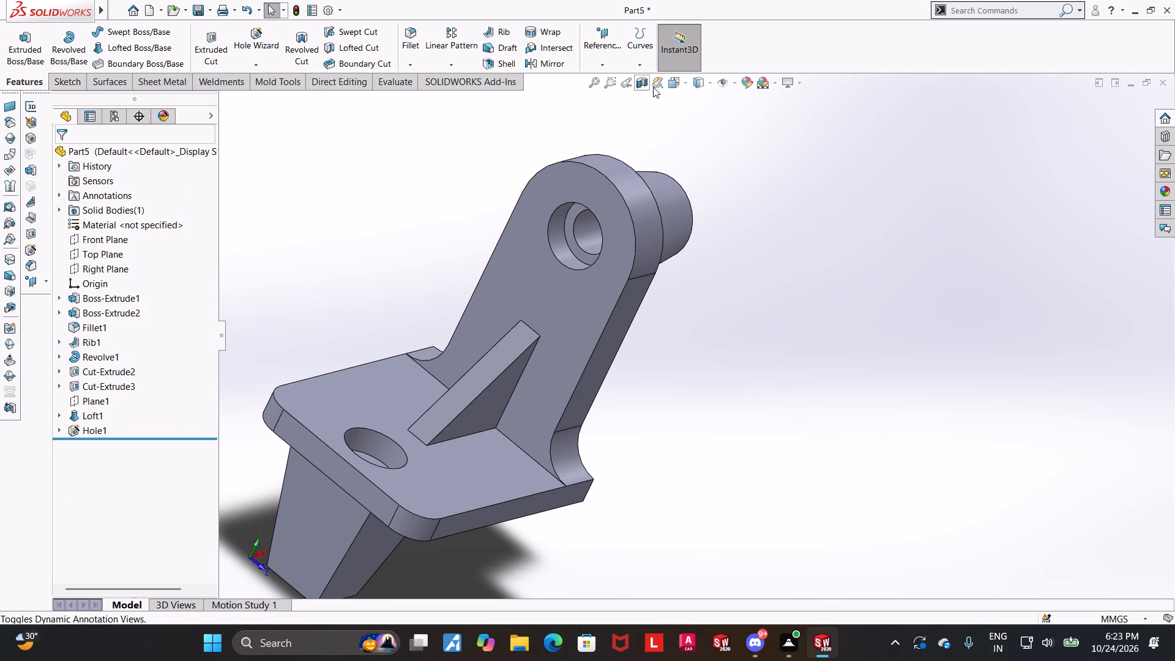
# Examine the whole bracket from several standard and free orientations, ending in an isometric view.
pyautogui.click(677, 83)
pyautogui.click(575, 404)
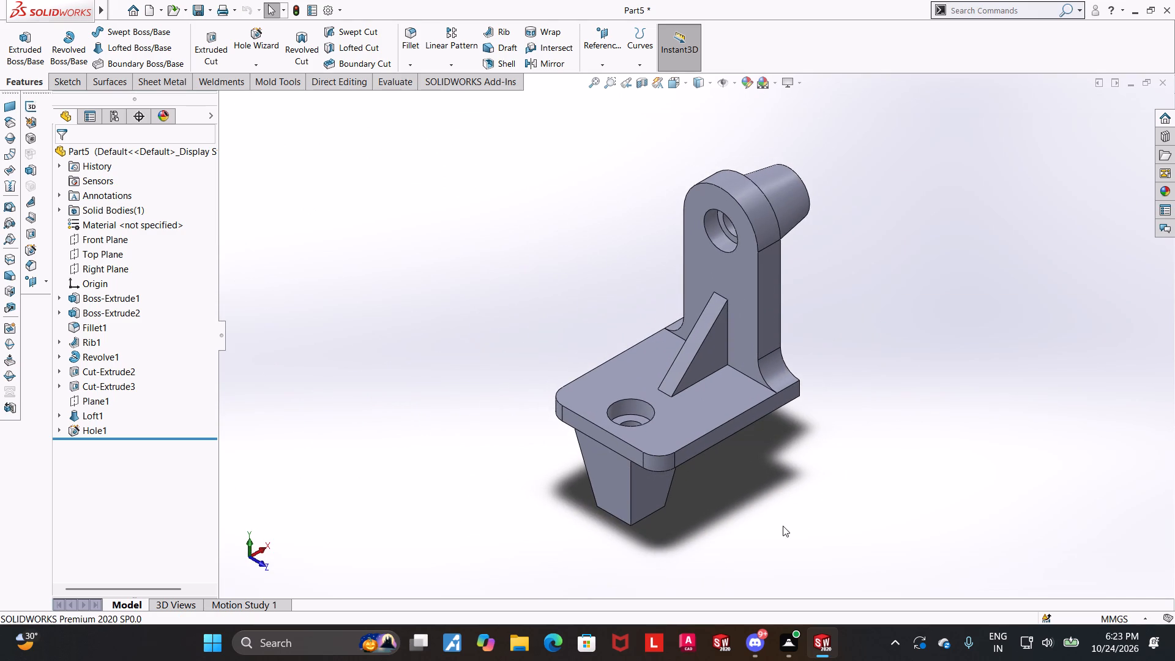
pyautogui.moveTo(721, 509); pyautogui.dragTo(788, 425, button='middle')
pyautogui.click(674, 83)
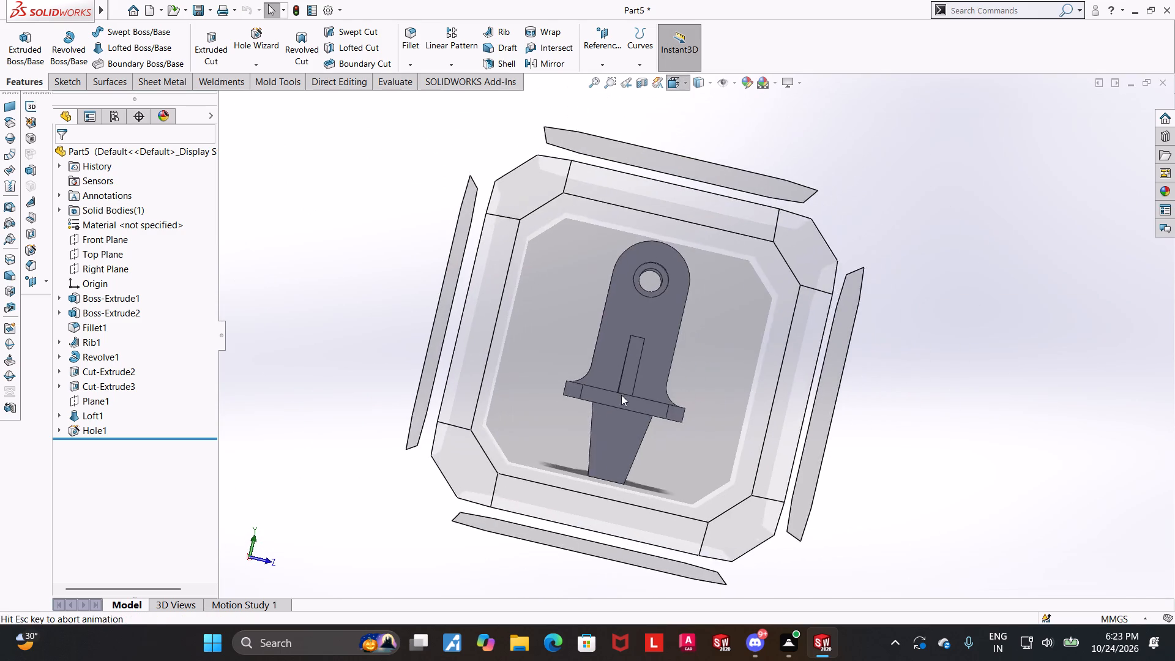
pyautogui.click(533, 426)
pyautogui.scroll(1, 832, 438)
pyautogui.moveTo(933, 392); pyautogui.dragTo(894, 410, button='middle')
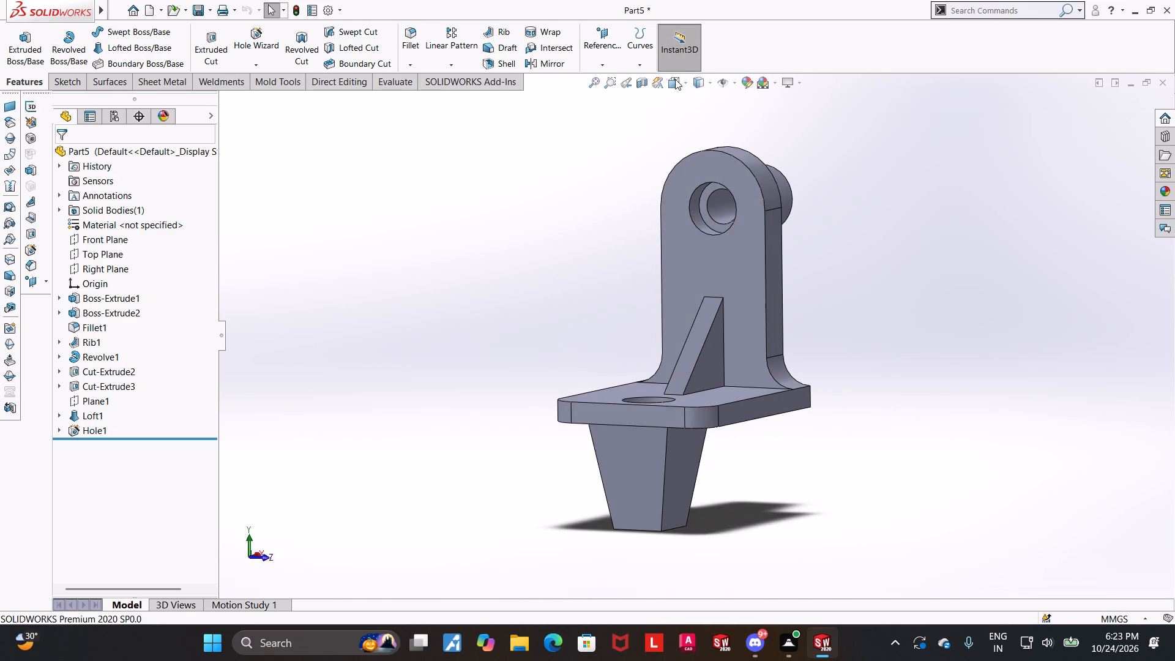
pyautogui.click(675, 79)
pyautogui.click(602, 286)
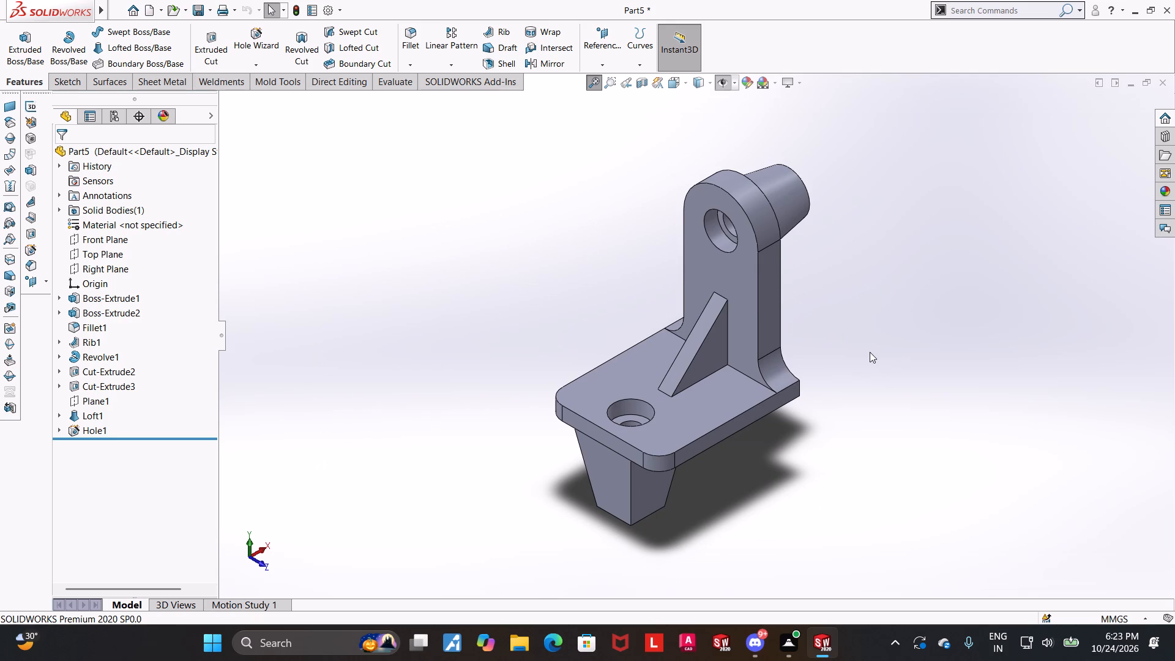
pyautogui.scroll(-1, 769, 406)
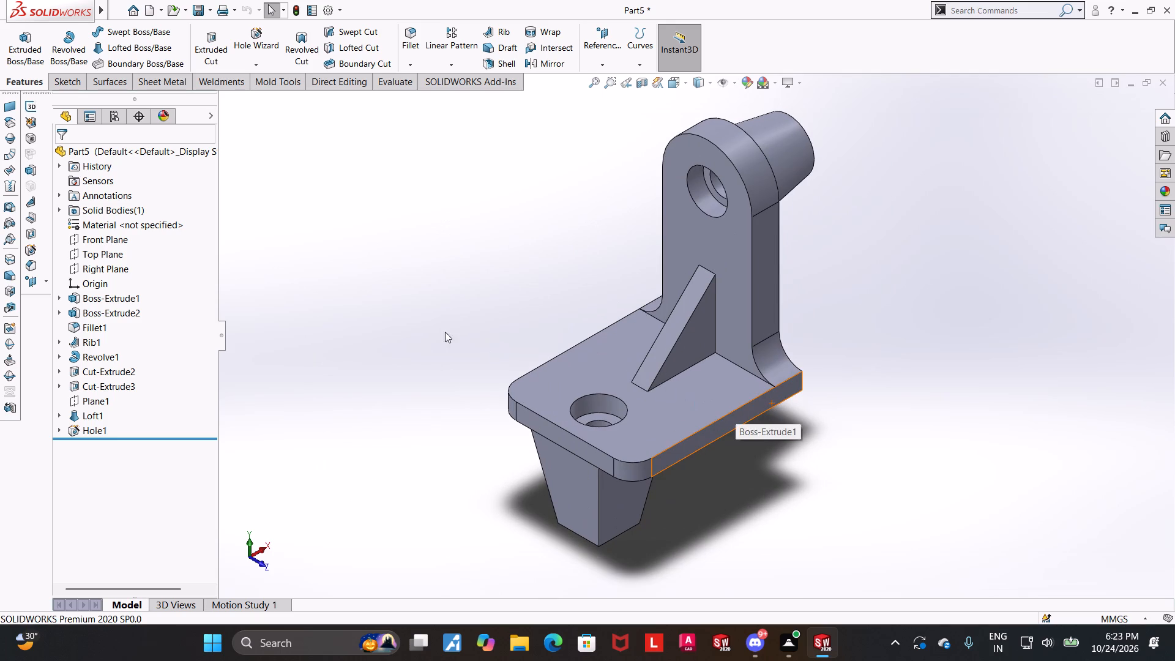
# Show the counterbored hole's profile sketch and examine it together with the hole's position sketch.
pyautogui.click(61, 430)
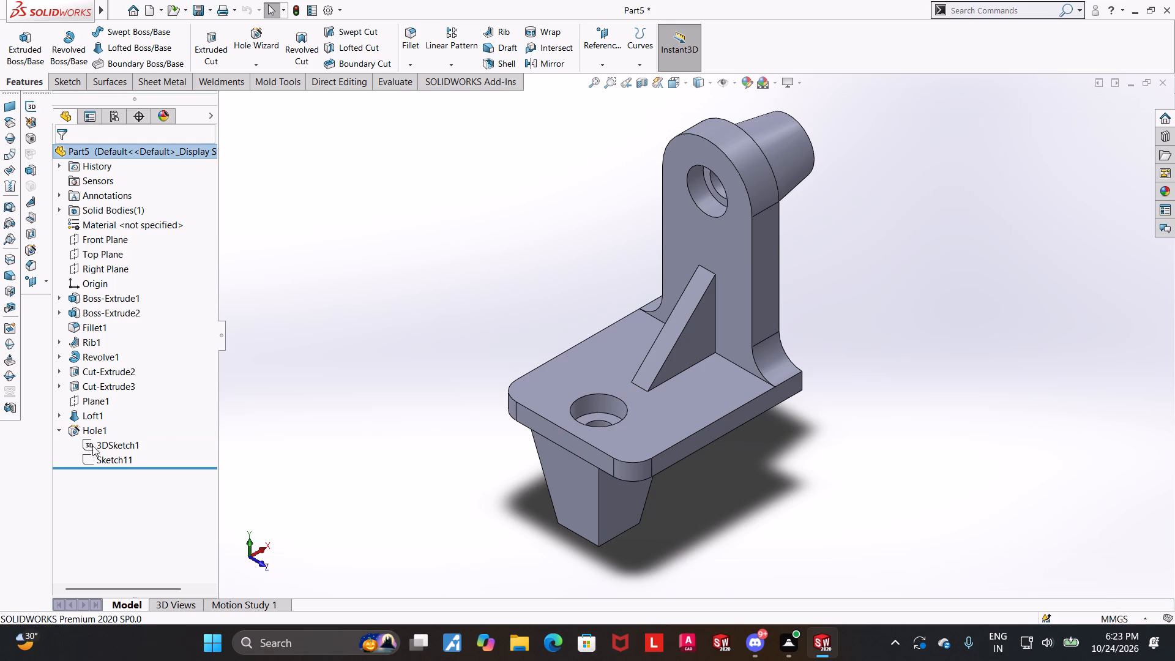
pyautogui.click(106, 463)
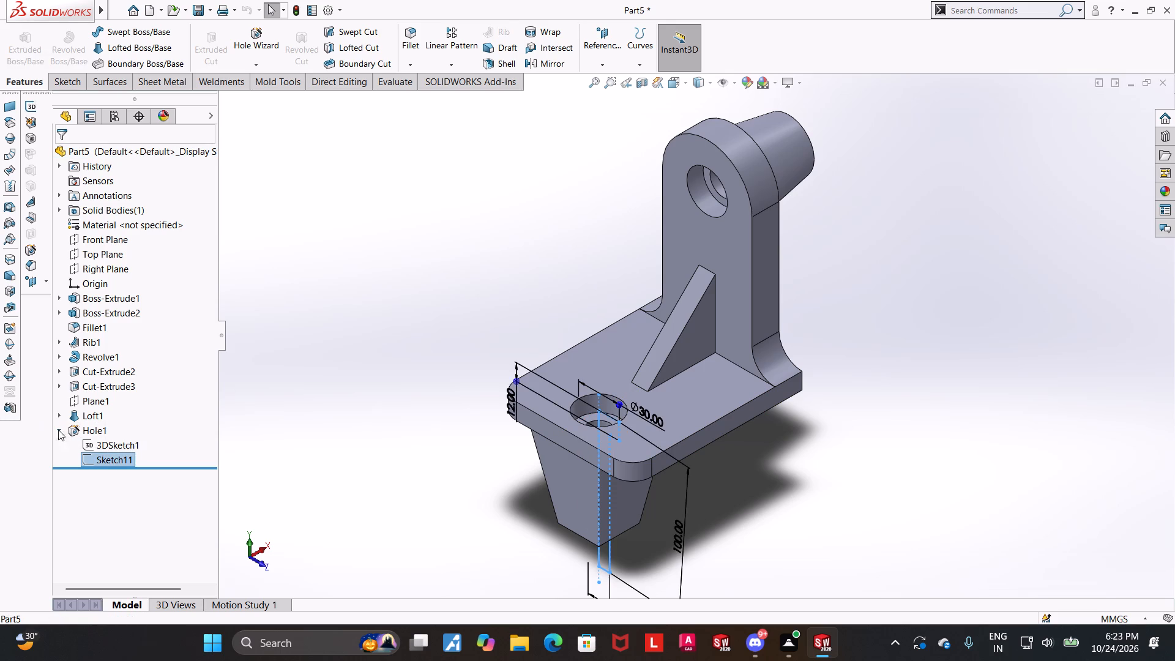
pyautogui.click(63, 430)
pyautogui.click(63, 435)
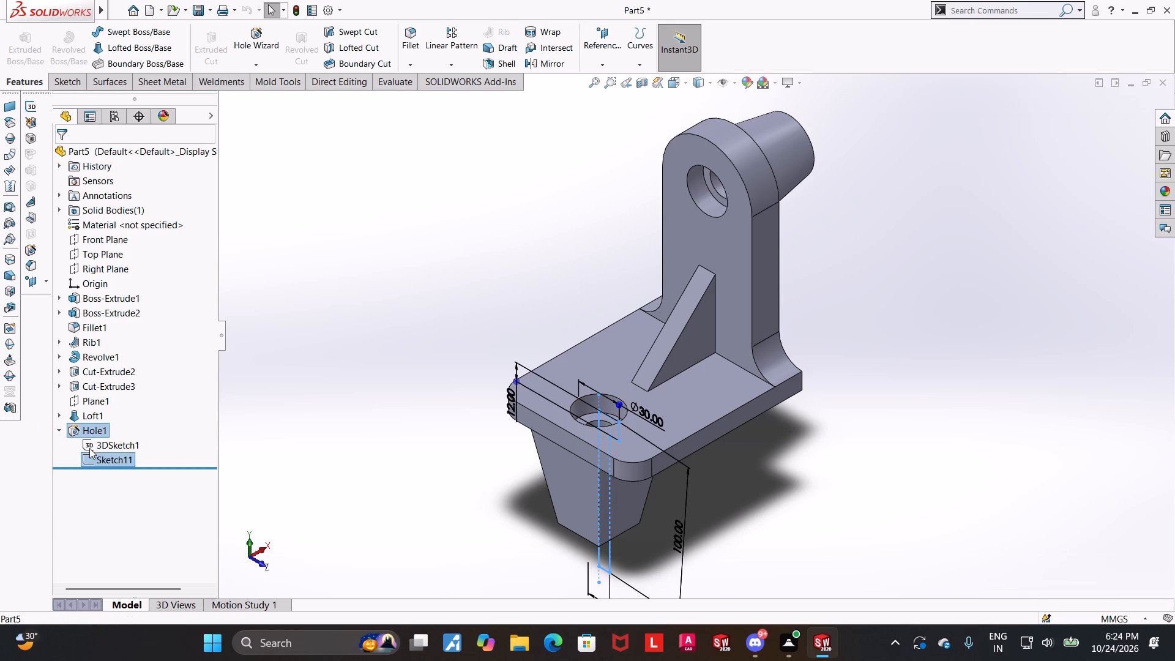
pyautogui.click(97, 455)
pyautogui.click(103, 441)
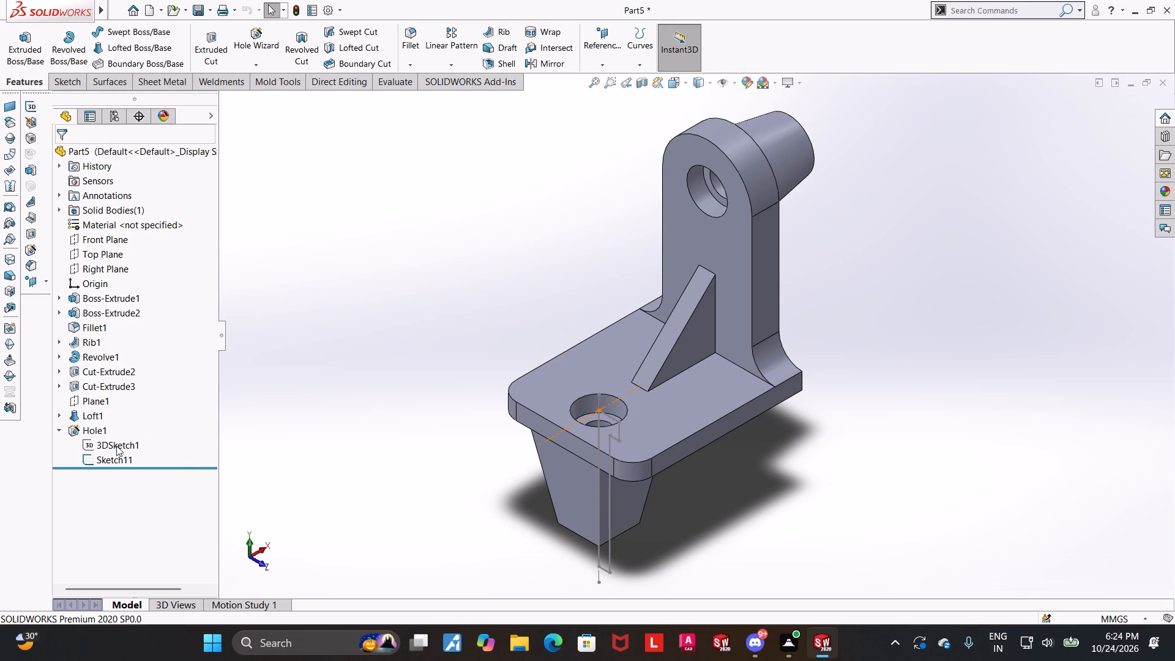
pyautogui.click(109, 444)
pyautogui.click(154, 427)
pyautogui.scroll(1, 632, 419)
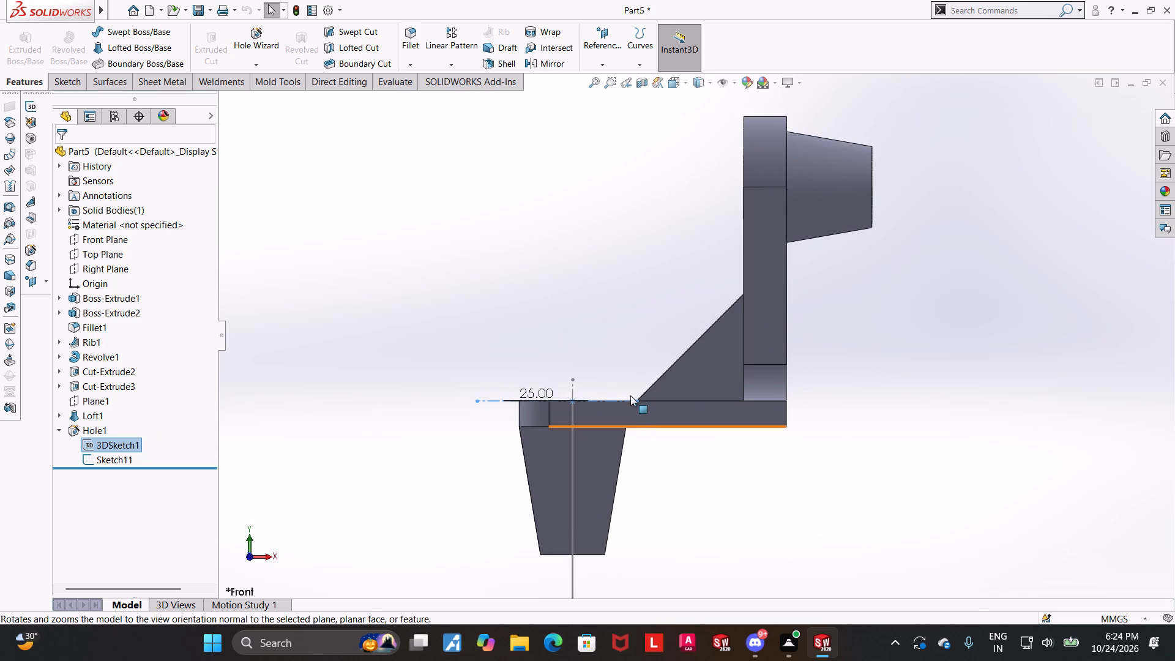
pyautogui.moveTo(649, 335); pyautogui.dragTo(658, 496, button='middle')
pyautogui.click(648, 245)
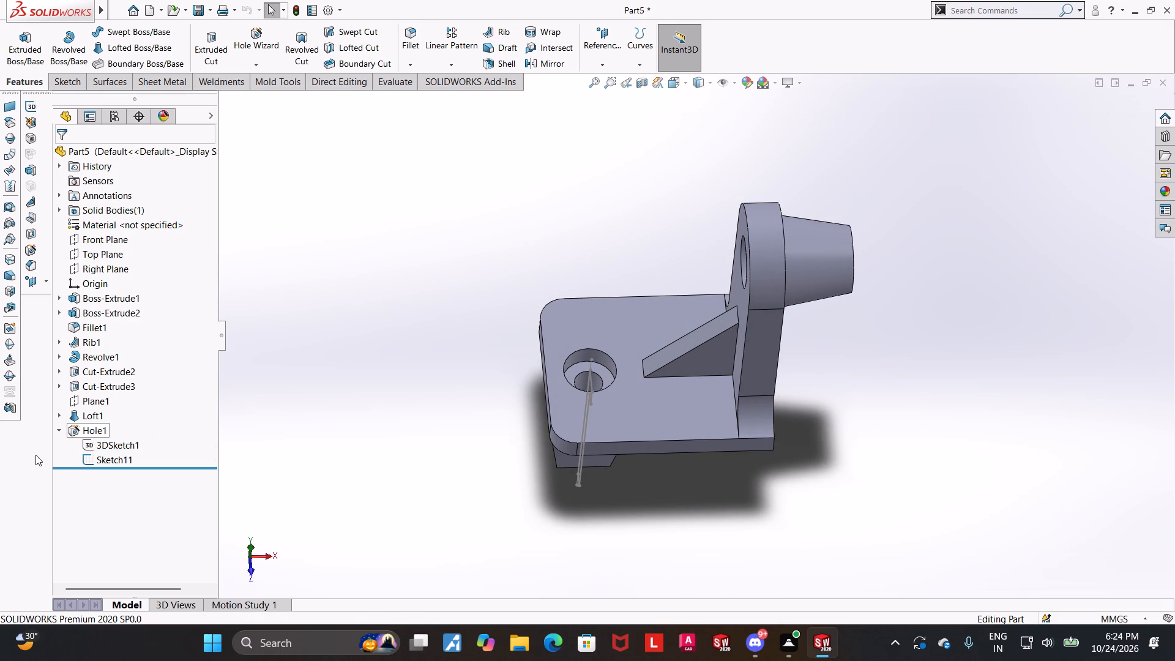
pyautogui.click(110, 444)
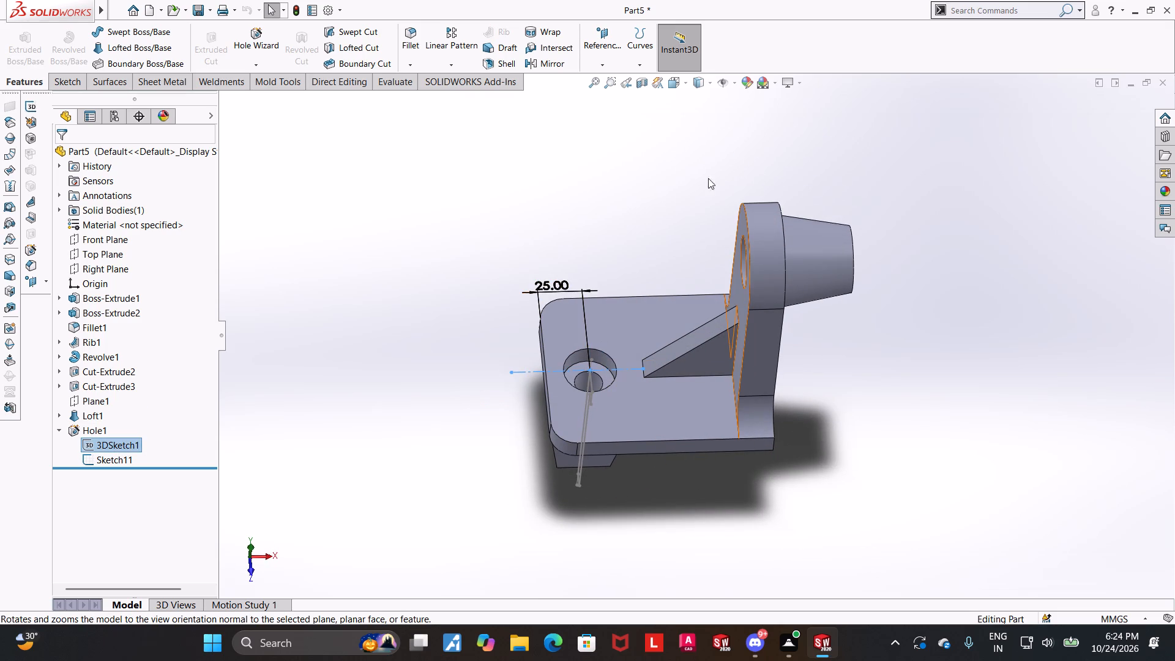
pyautogui.click(984, 342)
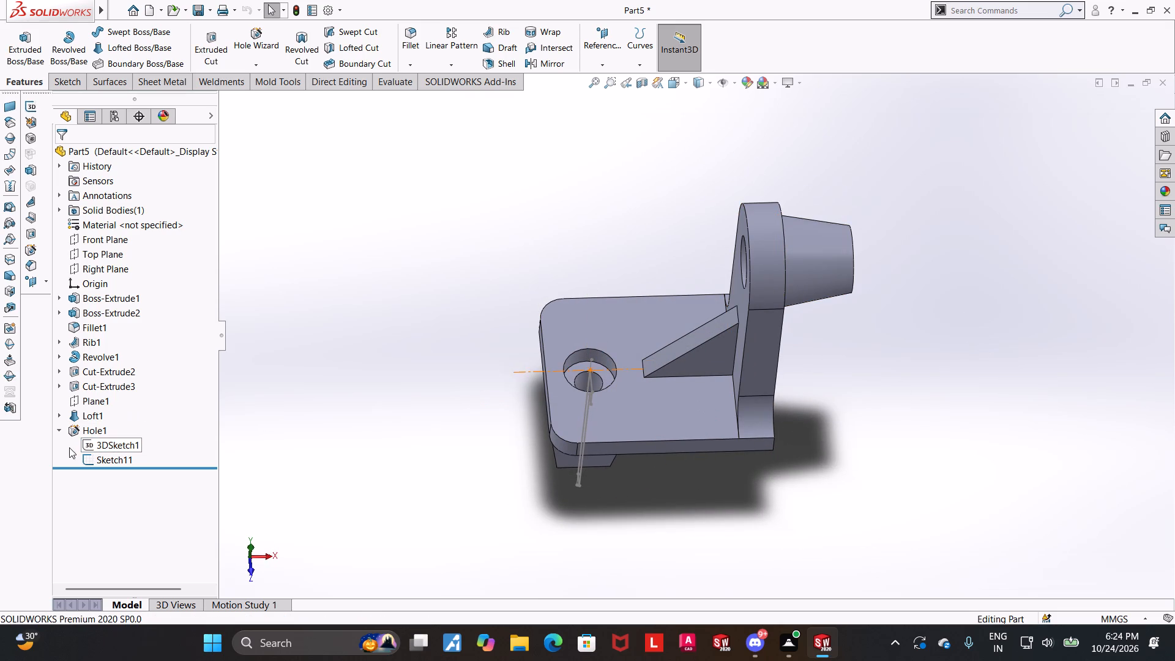
# Hide the counterbored hole's profile sketch and return the bracket to an isometric view.
pyautogui.click(62, 432)
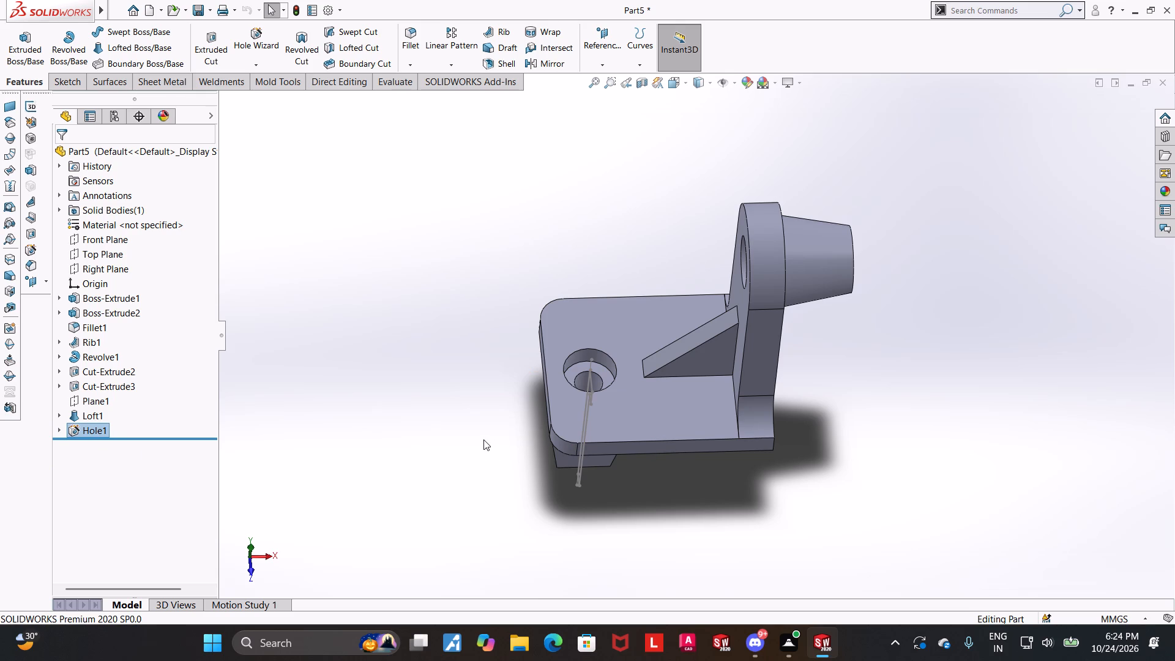
pyautogui.click(59, 433)
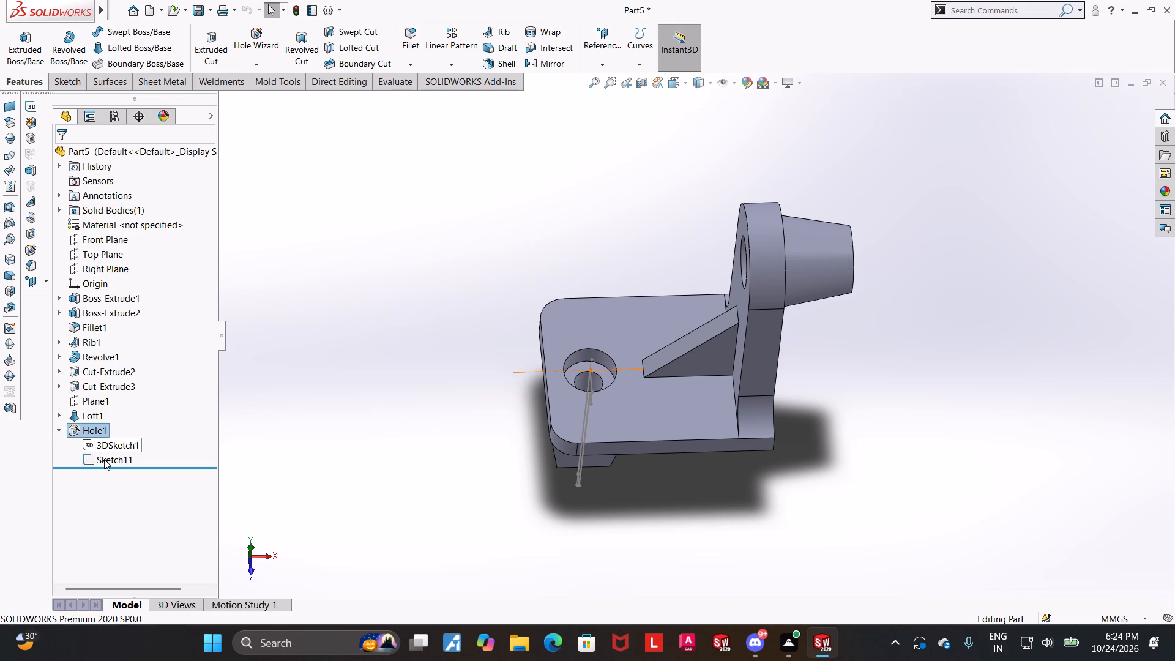
pyautogui.click(401, 445)
pyautogui.click(119, 453)
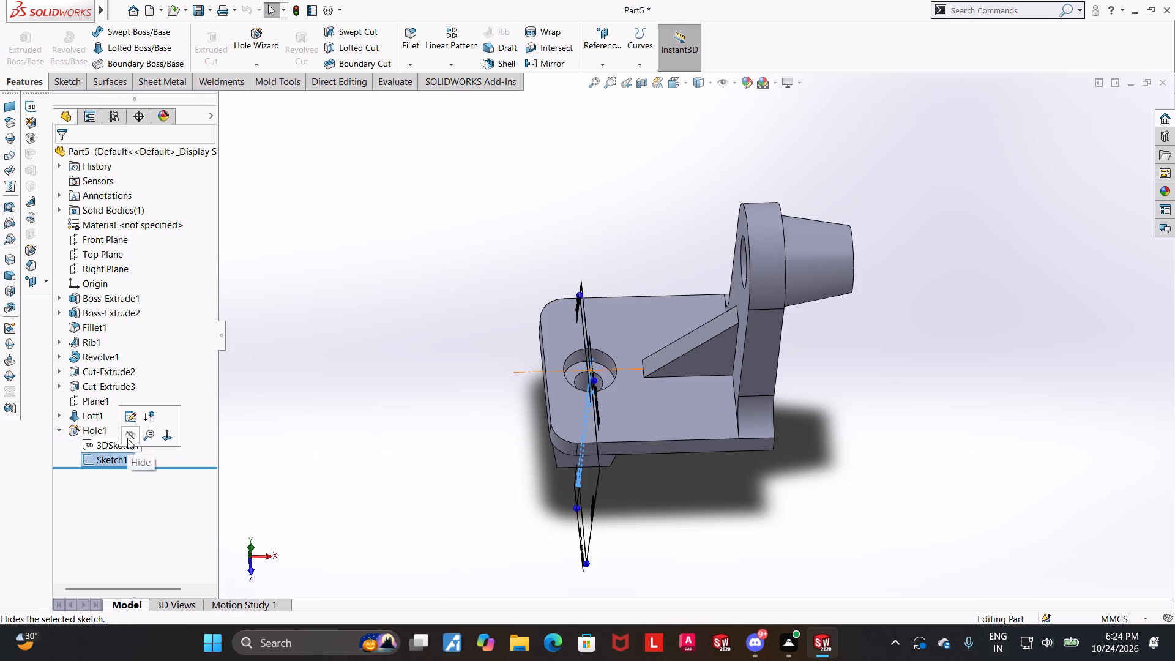
pyautogui.click(127, 438)
pyautogui.click(386, 447)
pyautogui.scroll(4, 584, 488)
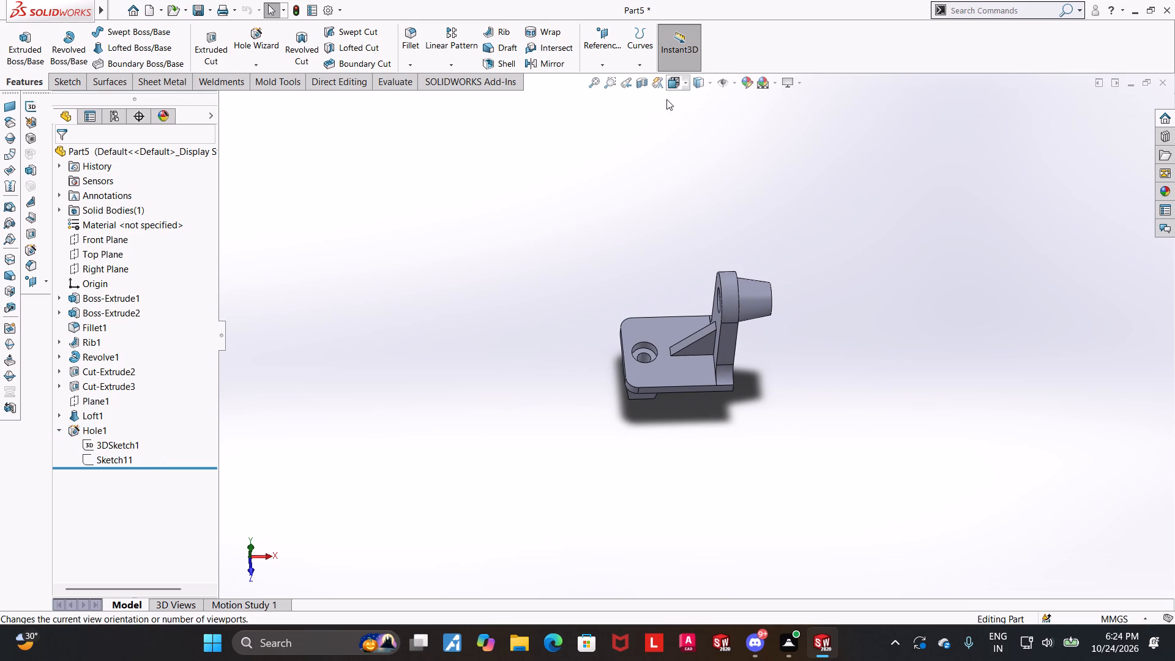
pyautogui.click(670, 85)
pyautogui.click(464, 419)
pyautogui.scroll(-1, 852, 348)
pyautogui.click(865, 446)
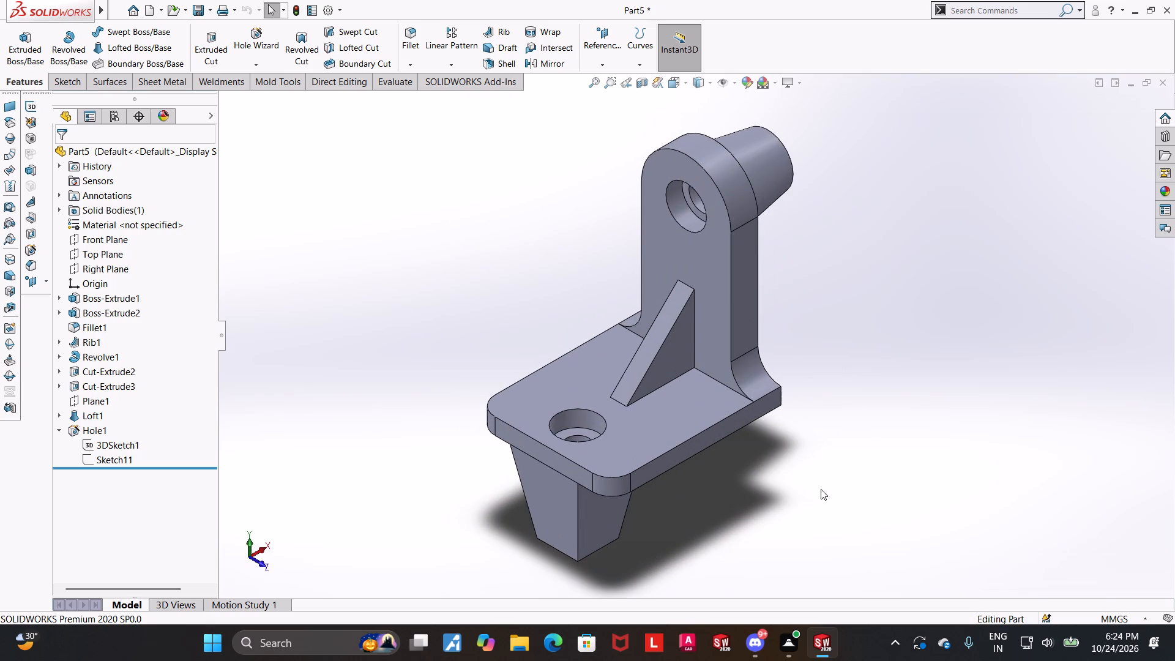
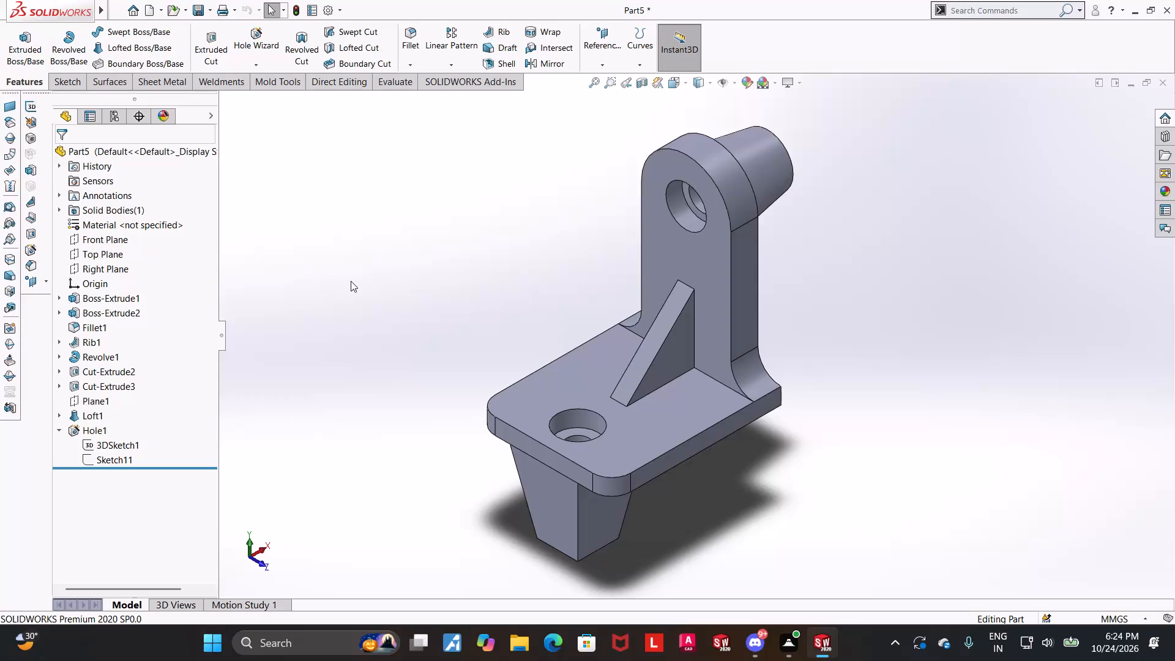
# Save the part in the Downloads folder as a SOLIDWORKS Part named "tapered journal bracket".
pyautogui.click(163, 163)
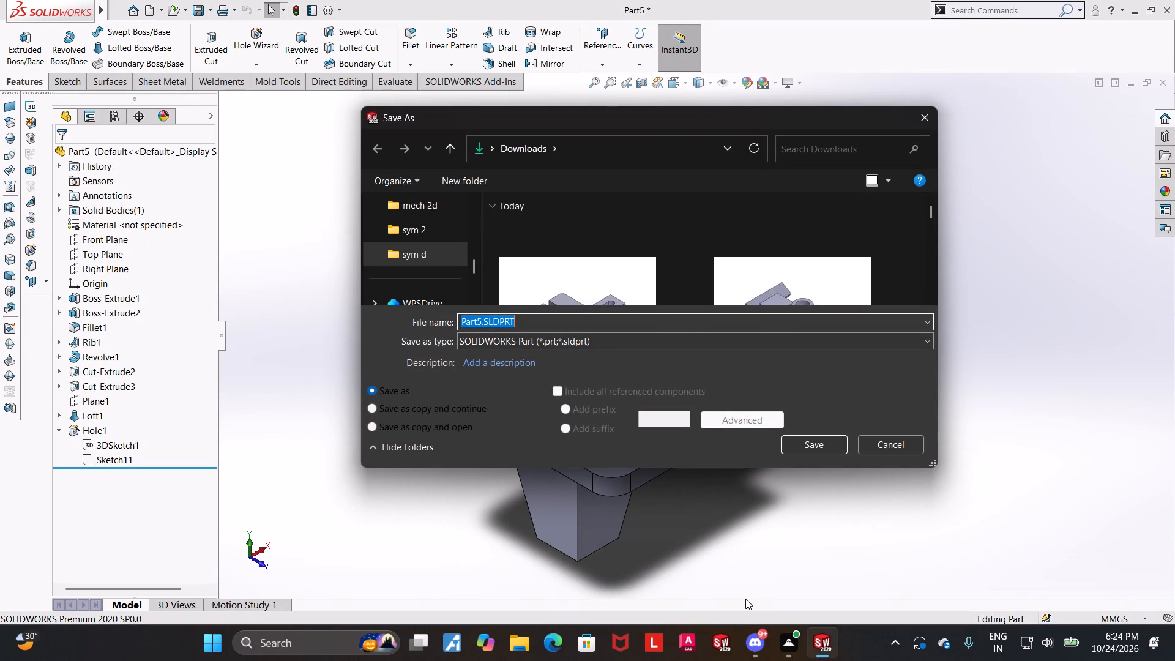
pyautogui.write('tapered jop')
pyautogui.press('BackSpace')
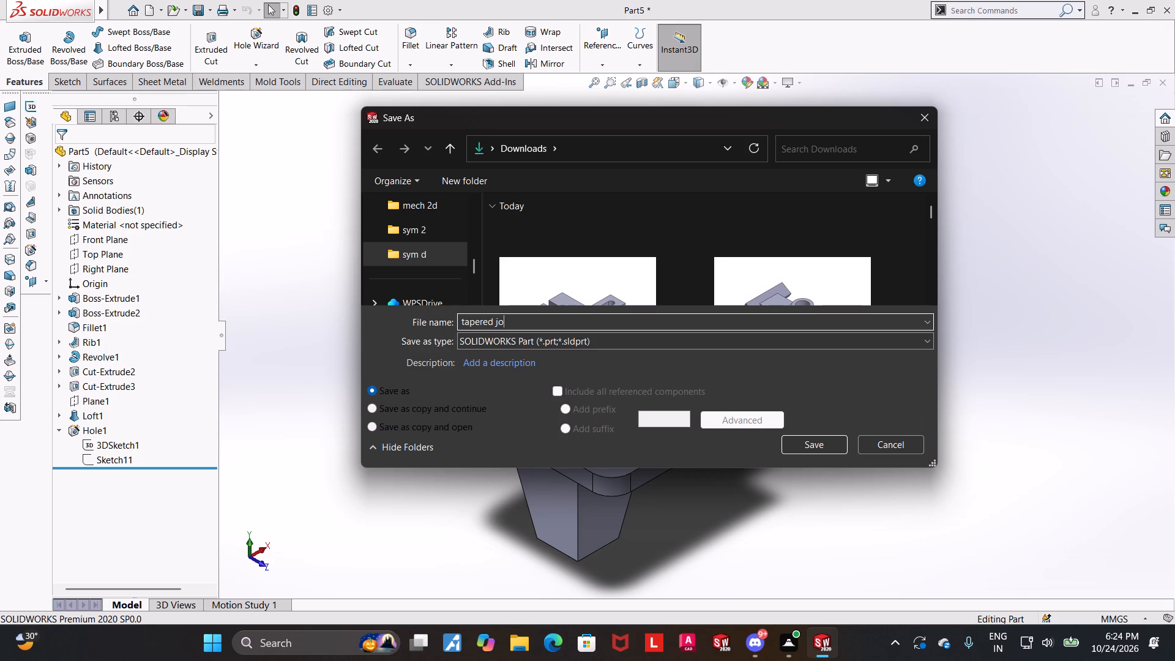
pyautogui.write('urn')
pyautogui.press('BackSpace')
pyautogui.press('BackSpace')
pyautogui.write('rnal bracket')
pyautogui.press('Return')
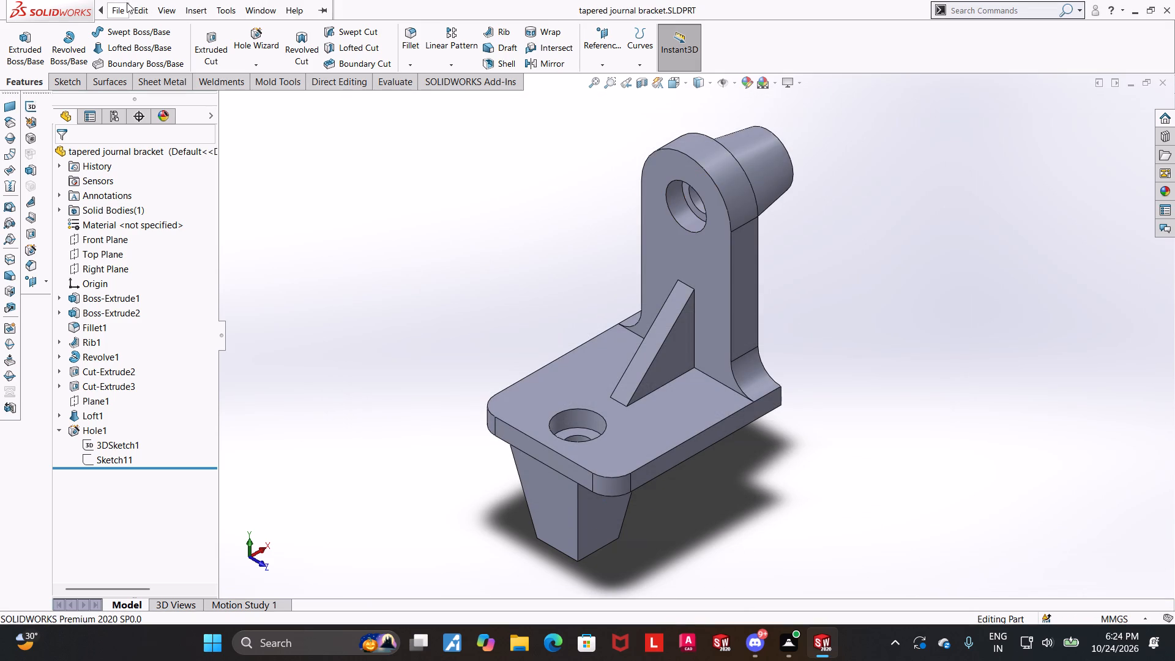
# Save a PDF version of the bracket in Downloads as "tapered journal bracket", using the Adobe Portable Document Format.
pyautogui.click(165, 166)
pyautogui.click(513, 340)
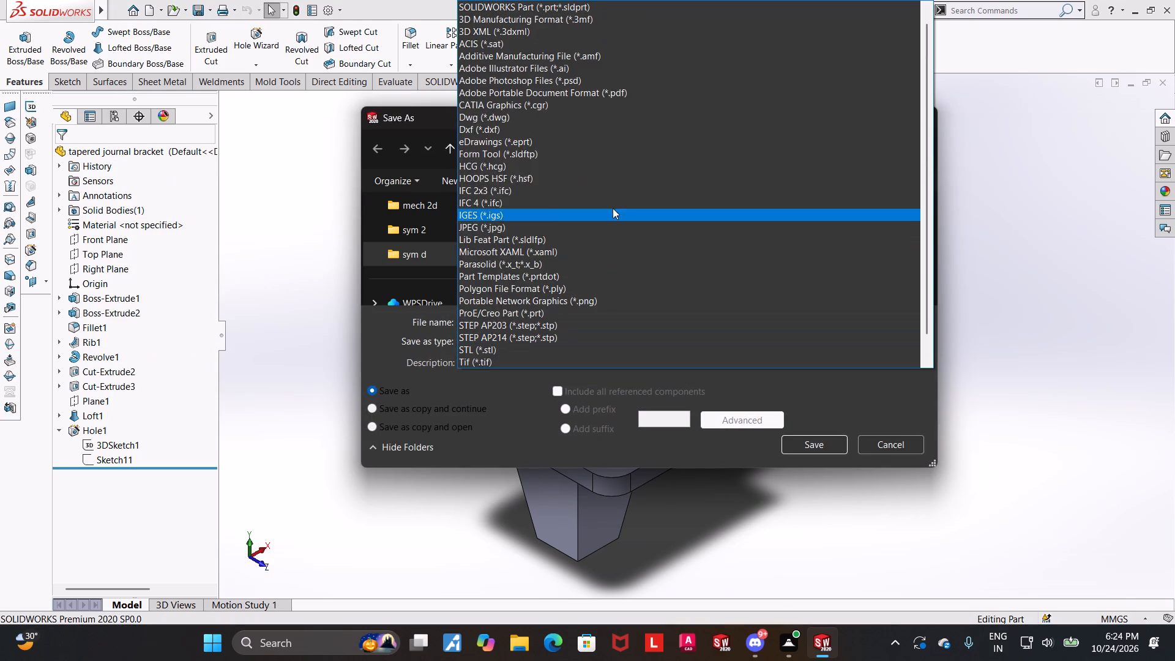
pyautogui.click(620, 97)
pyautogui.click(829, 472)
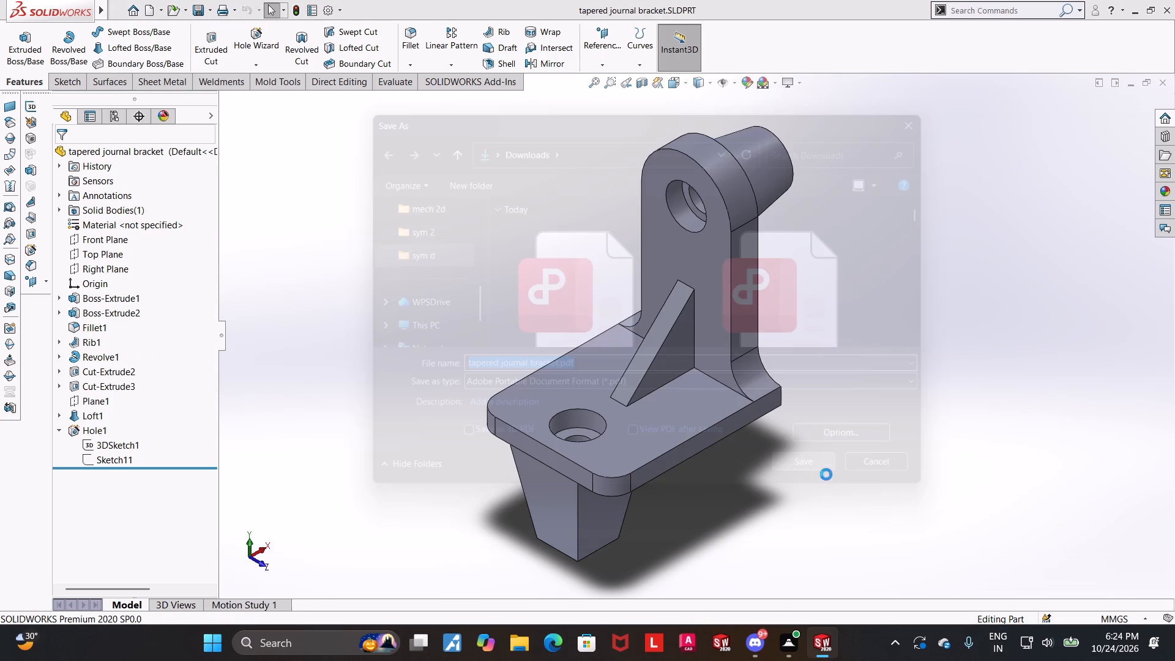